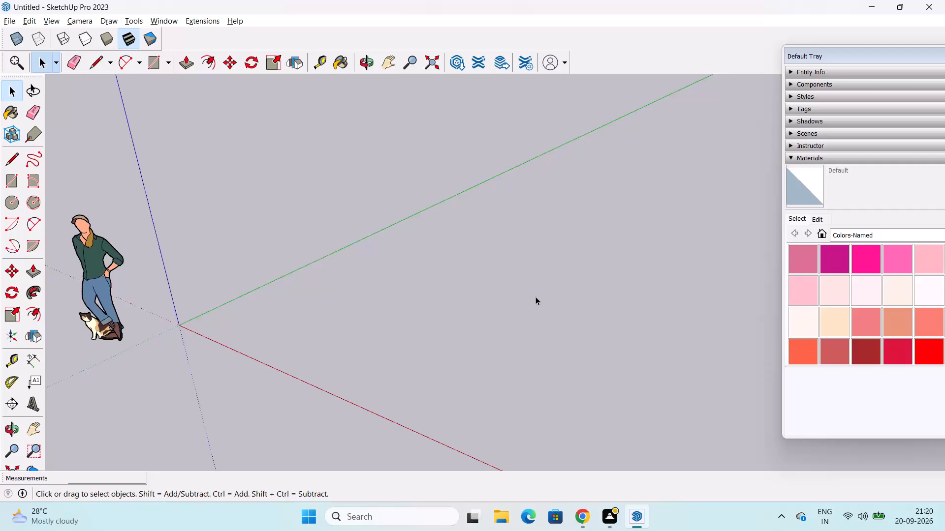
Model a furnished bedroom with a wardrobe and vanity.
Draw a 12' by 12' rectangle on the ground plane between the red and green axes.
middle_click_drag(535, 296, 376, 257, "shift")
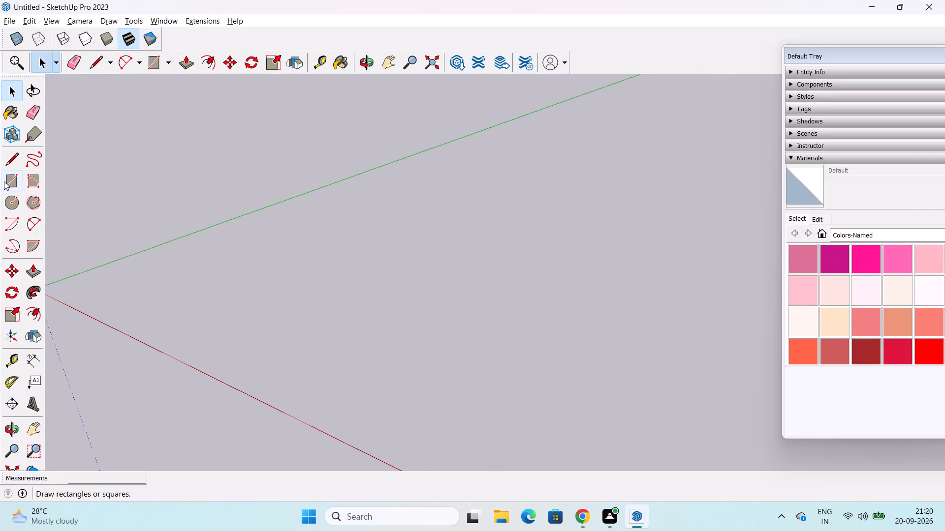
left_click(7, 182)
left_click(234, 267)
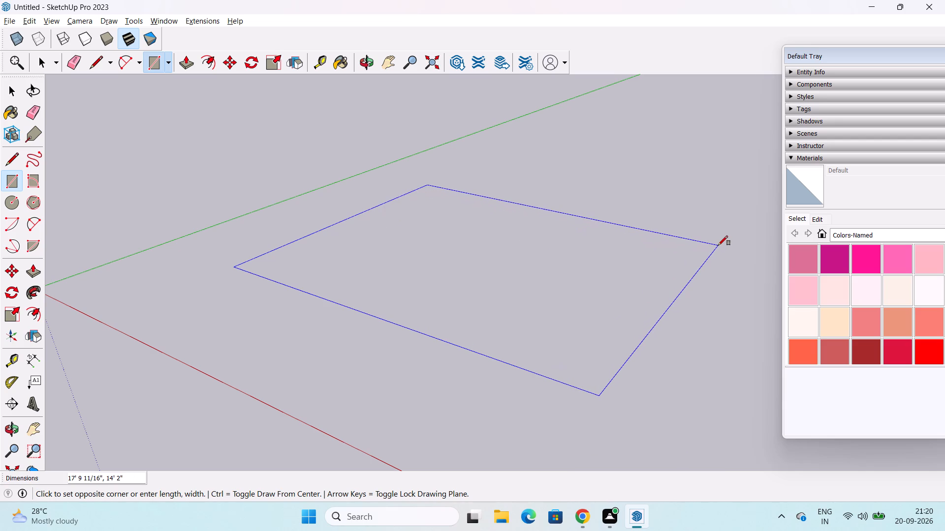
type("12'")
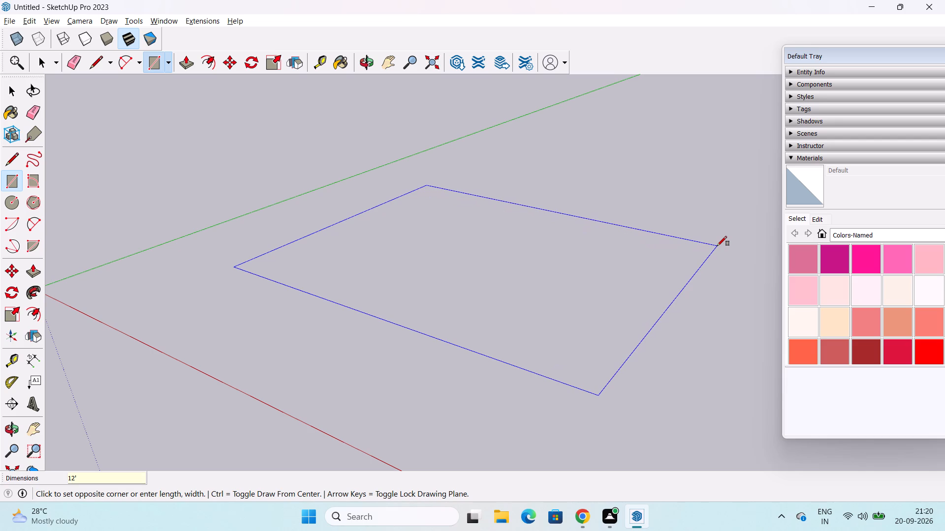
key("comma")
type("12'")
key("Return")
key("space")
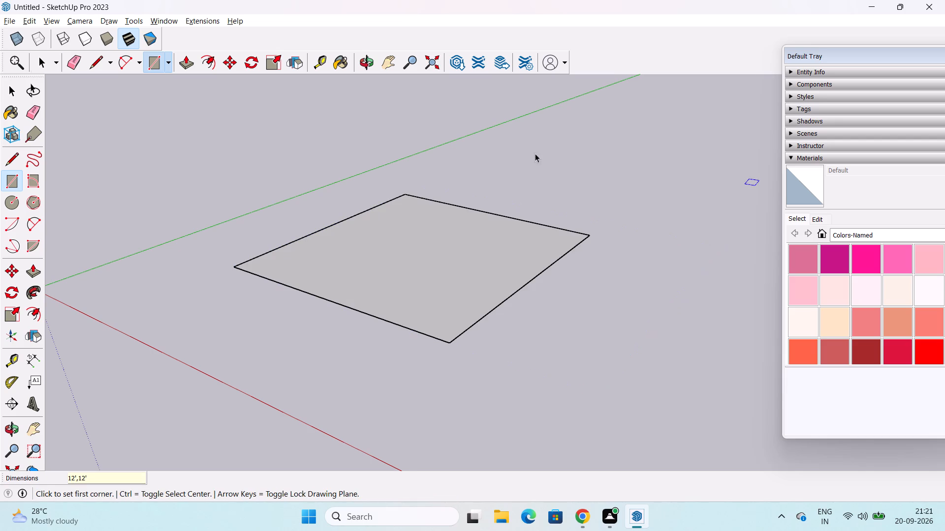
Push/Pull the square face up 6" to form a floor slab.
left_click(38, 273)
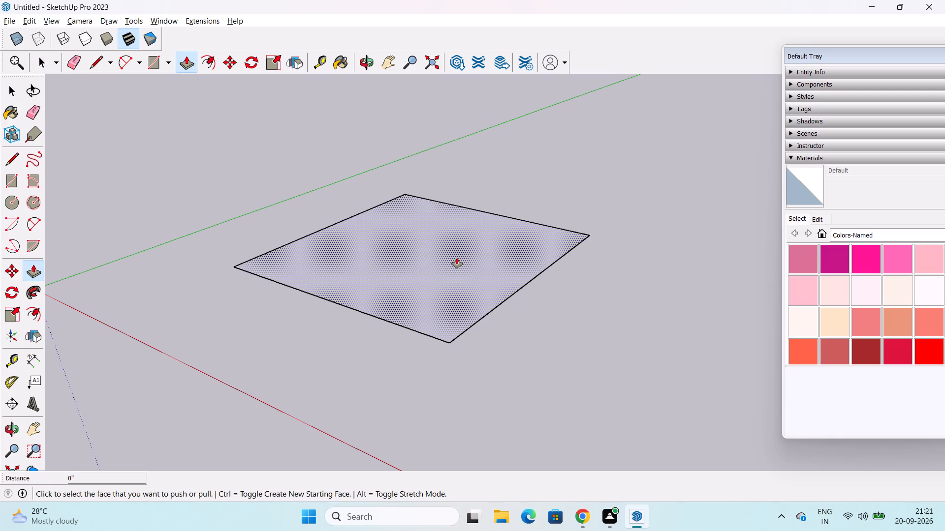
left_click(457, 258)
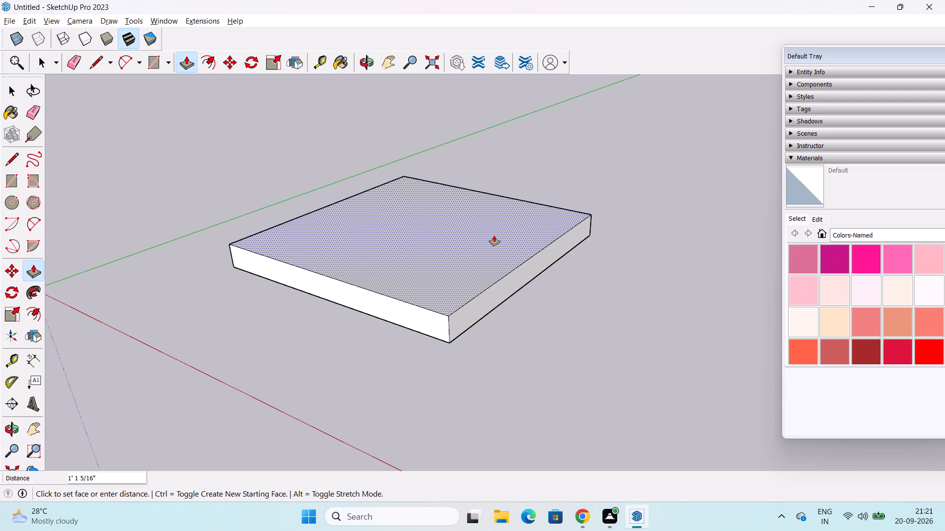
type("6\"")
key("Return")
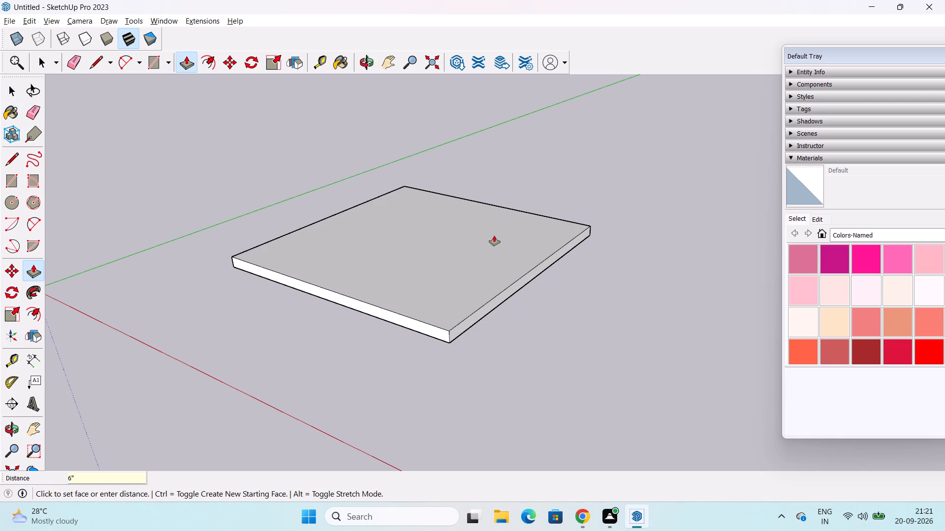
key("space")
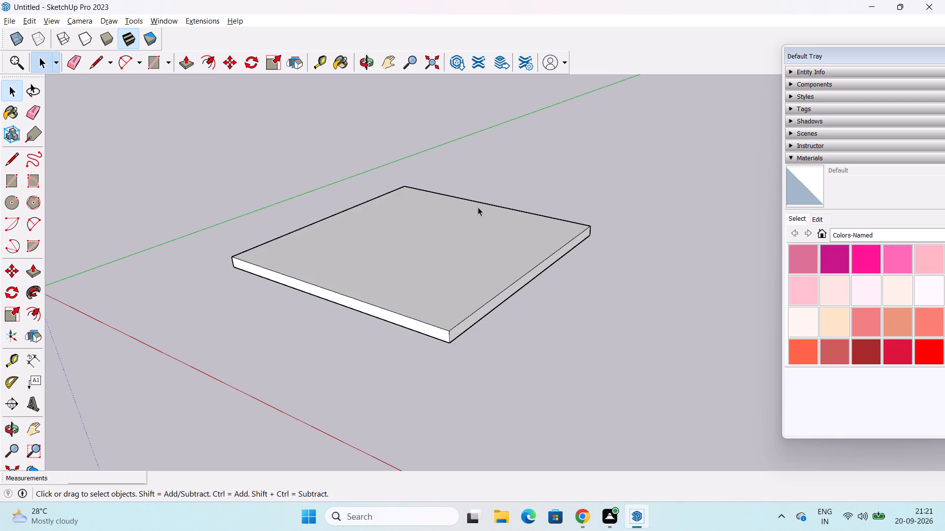
Offset the outline of the slab's top face inward by 6".
middle_click_drag(478, 206, 468, 267)
middle_click_drag(470, 256, 471, 250)
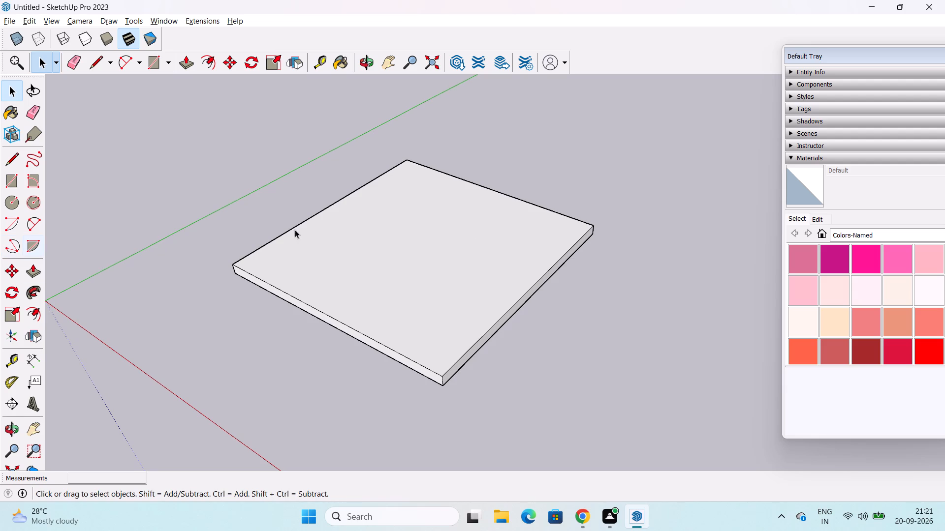
type("OD")
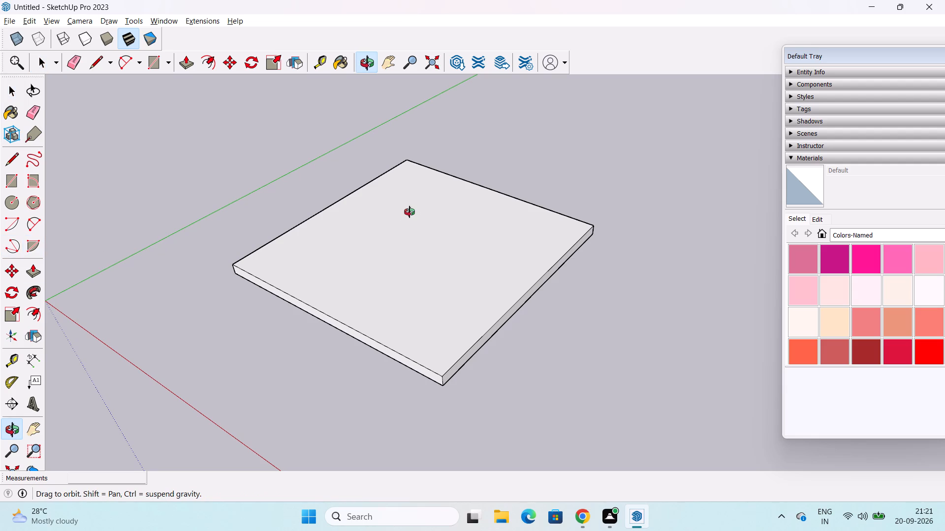
key("BackSpace")
key("BackSpace")
left_click(34, 314)
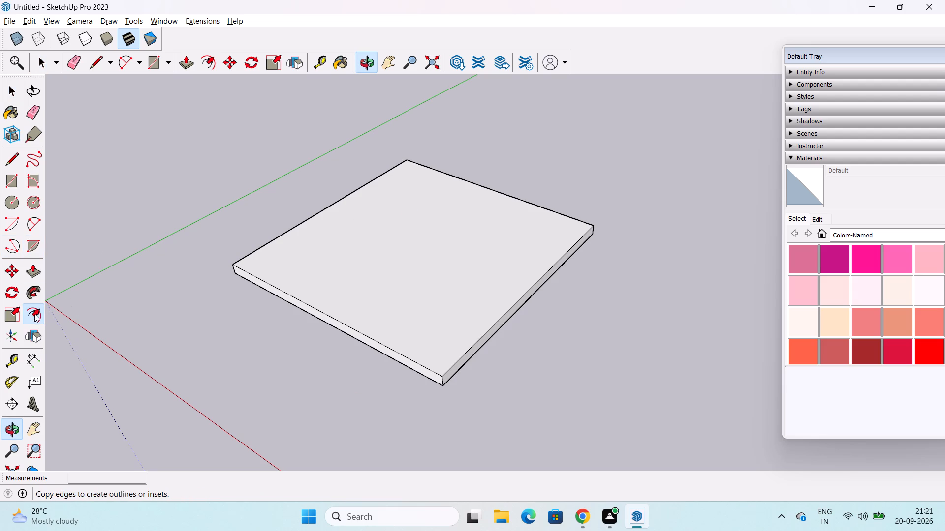
left_click(305, 252)
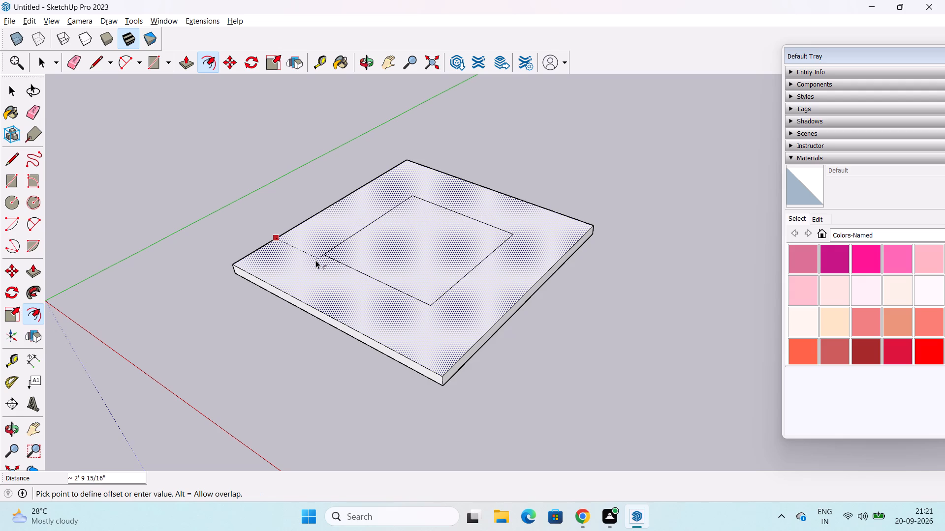
type("6\"")
key("Return")
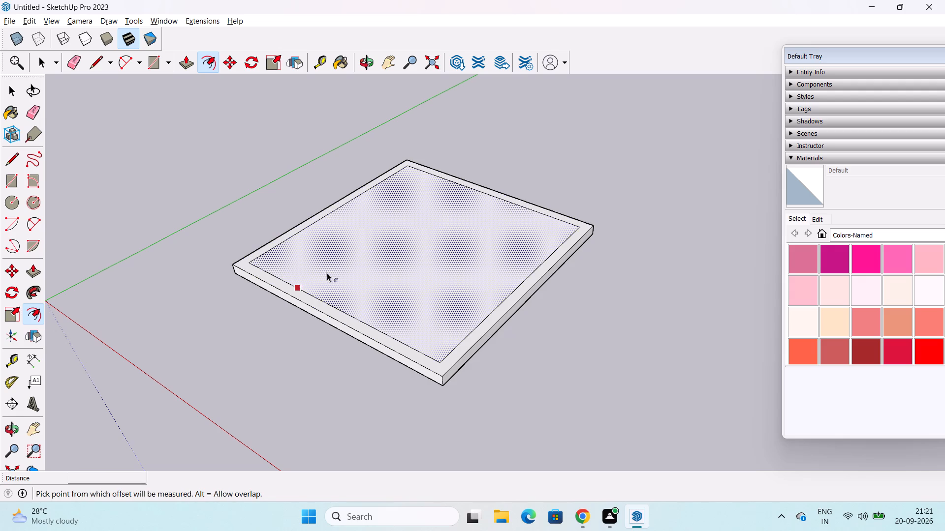
key("space")
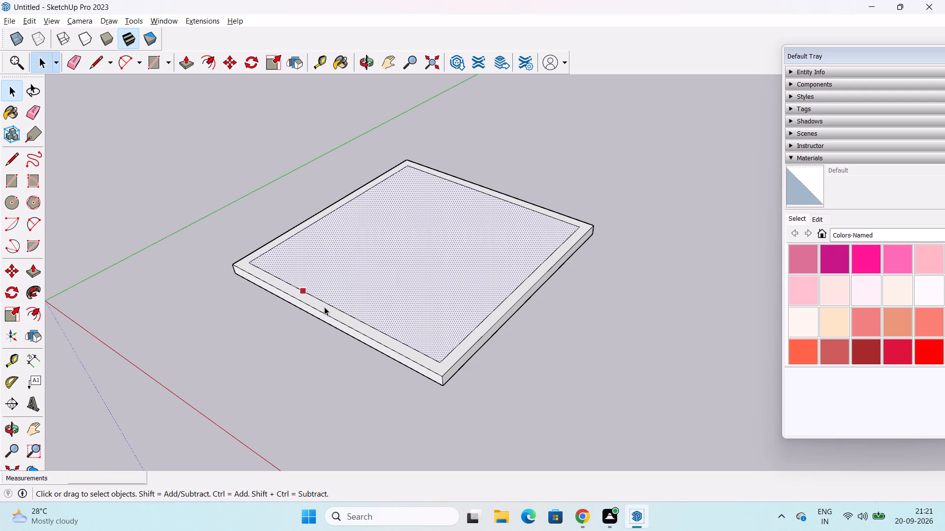
key("space")
Move the inset outline's front edge, parallel to the red axis, 6" outward onto the slab's outer edge.
left_click(247, 324)
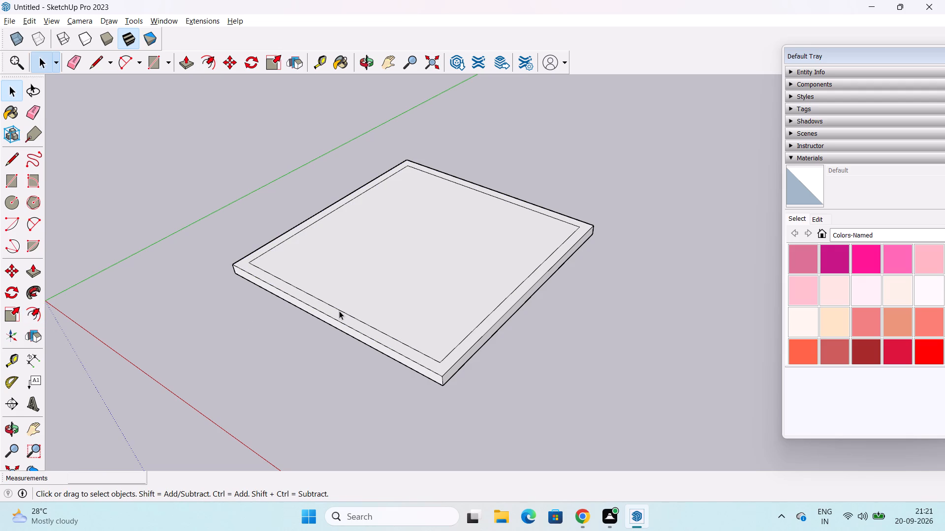
left_click(343, 311)
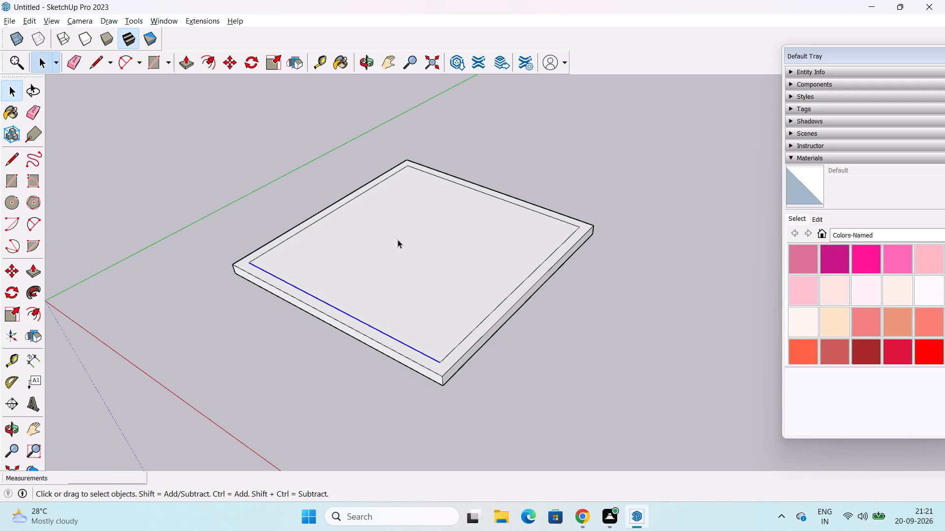
key("m")
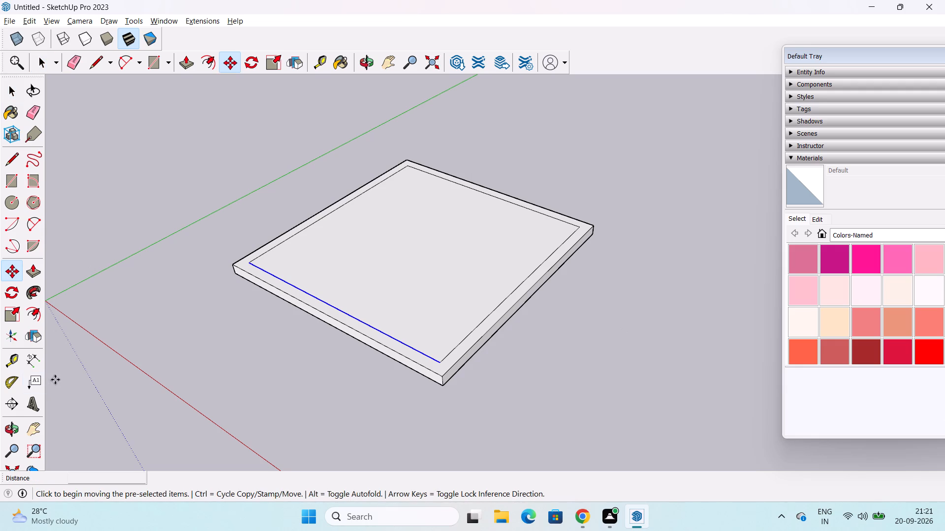
left_click(337, 308)
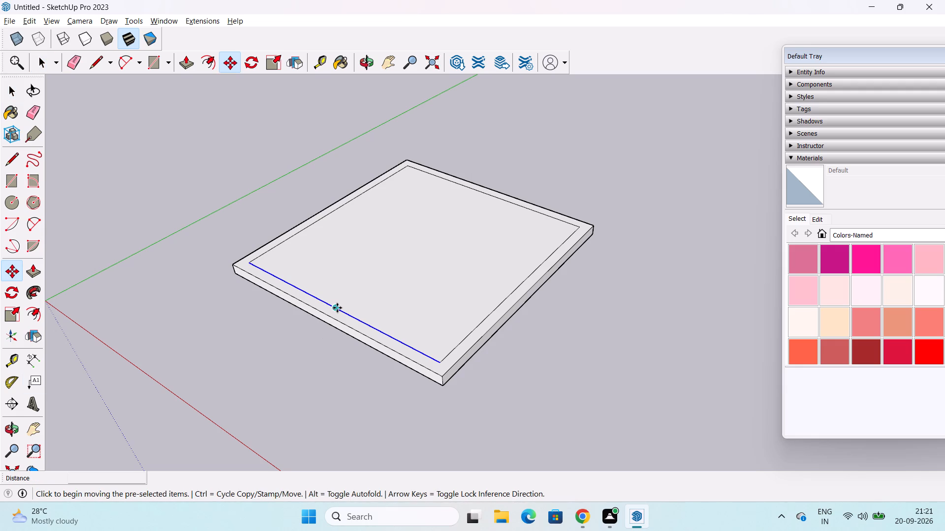
left_click(331, 316)
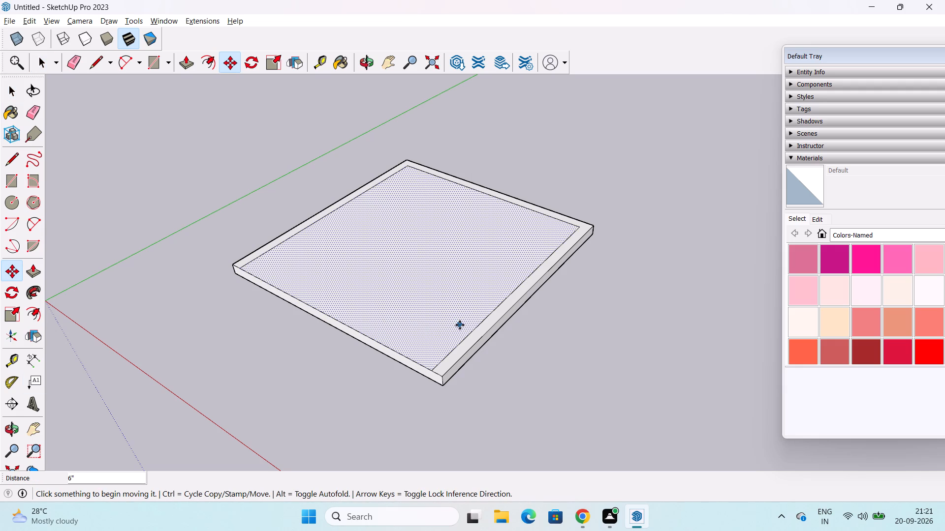
key("space")
Move the inset edge parallel to and farthest from the green axis 6" outward onto the slab's outer edge.
left_click(467, 332)
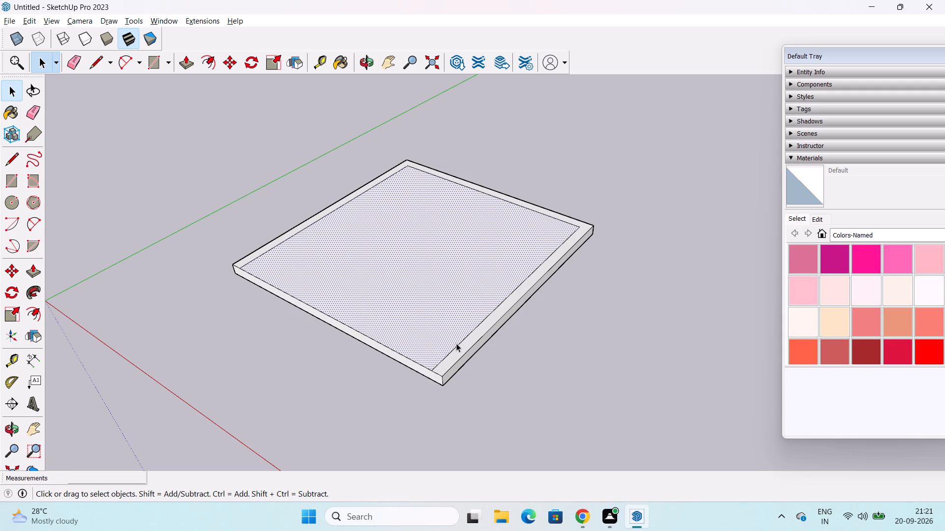
left_click(456, 344)
key("m")
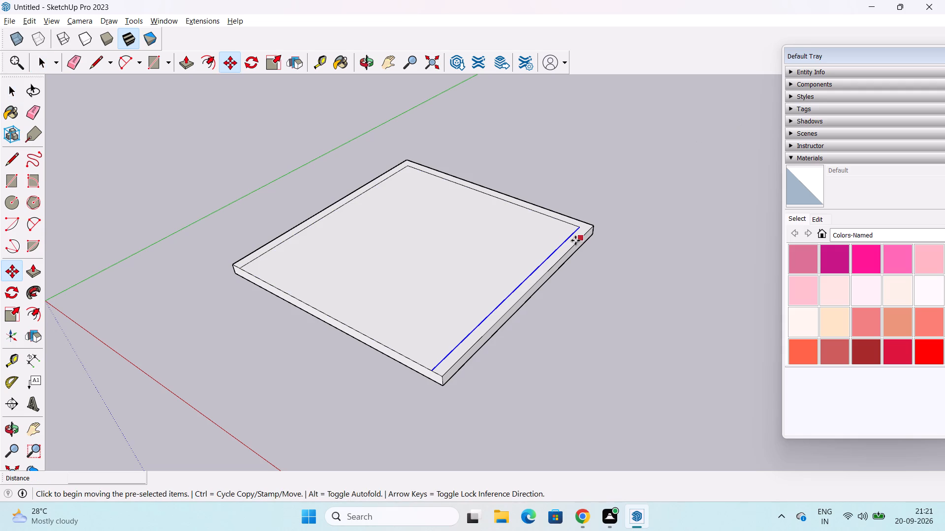
left_click(519, 289)
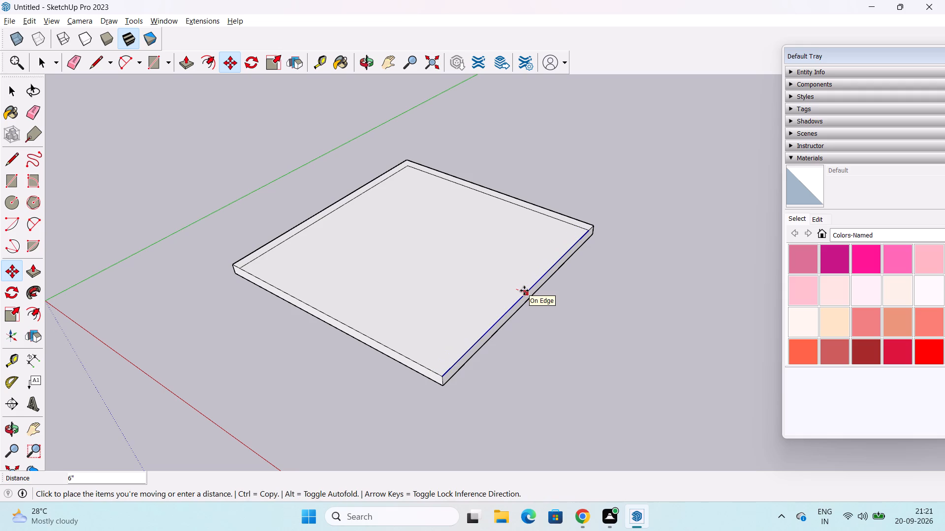
left_click(524, 291)
key("space")
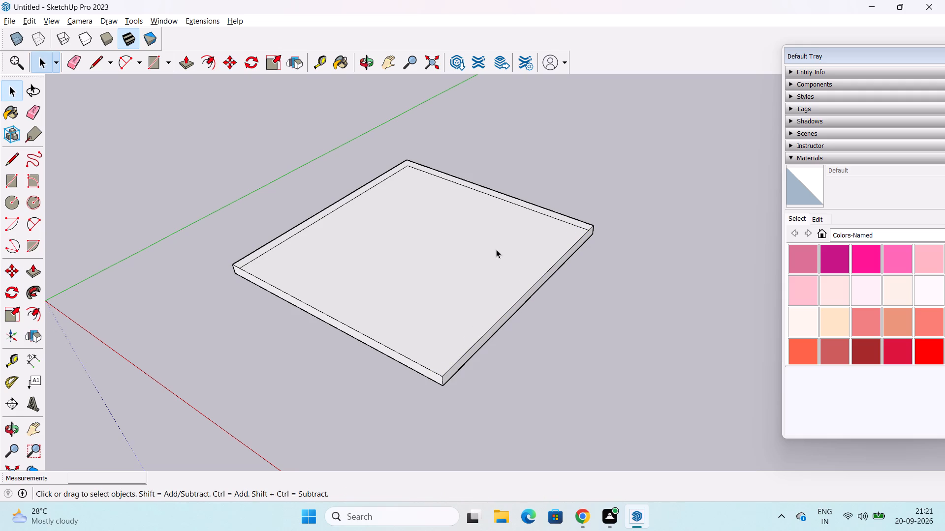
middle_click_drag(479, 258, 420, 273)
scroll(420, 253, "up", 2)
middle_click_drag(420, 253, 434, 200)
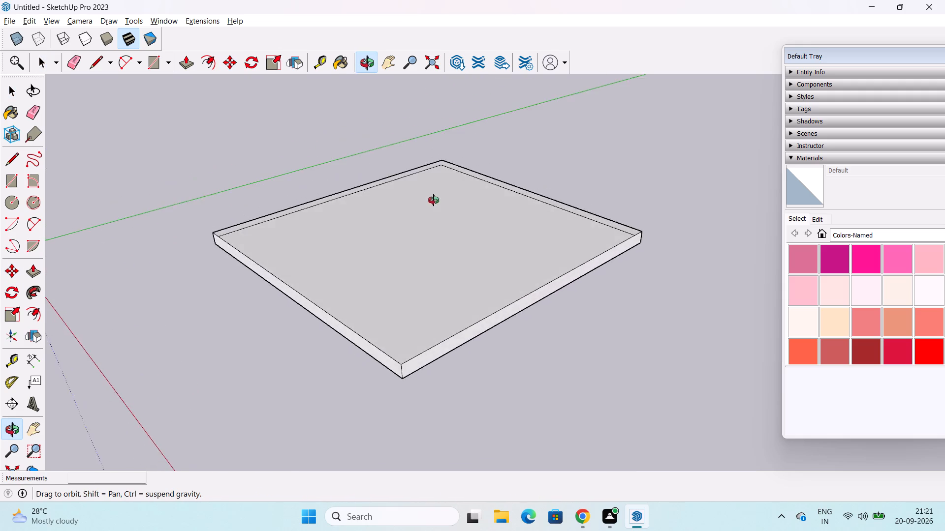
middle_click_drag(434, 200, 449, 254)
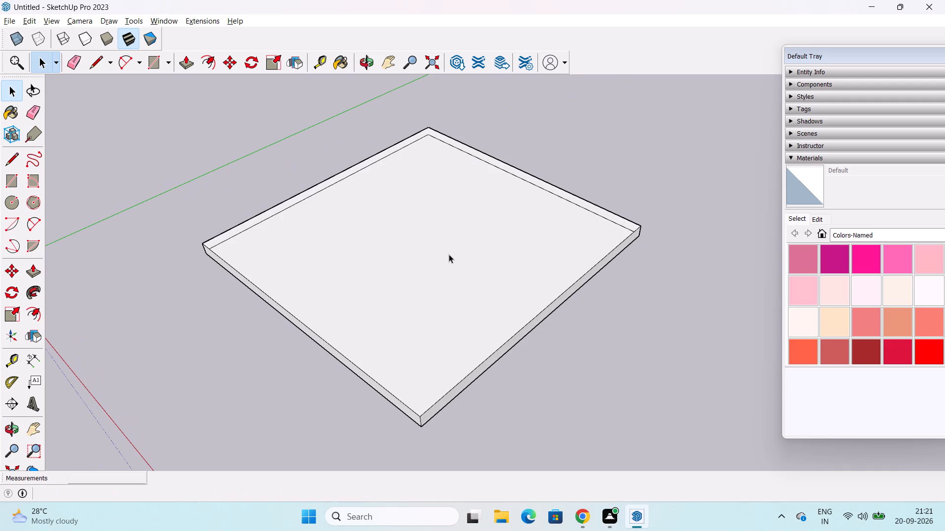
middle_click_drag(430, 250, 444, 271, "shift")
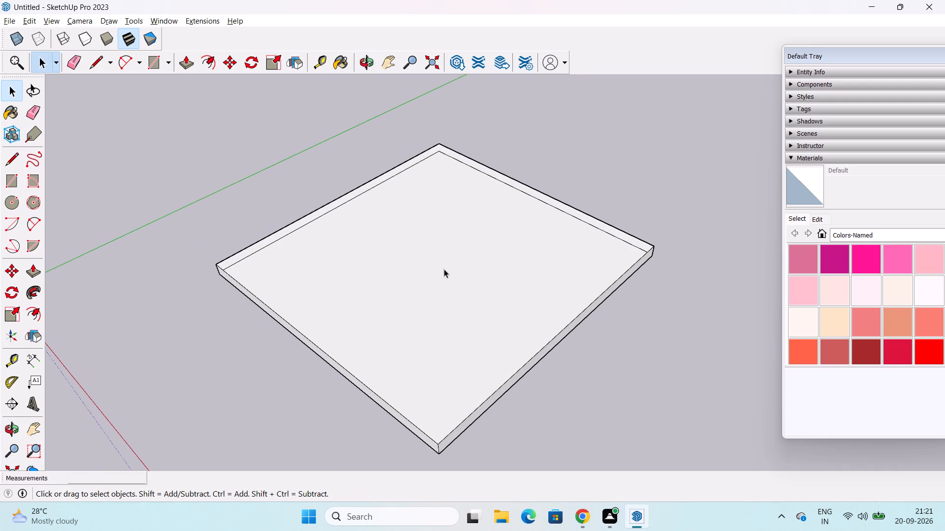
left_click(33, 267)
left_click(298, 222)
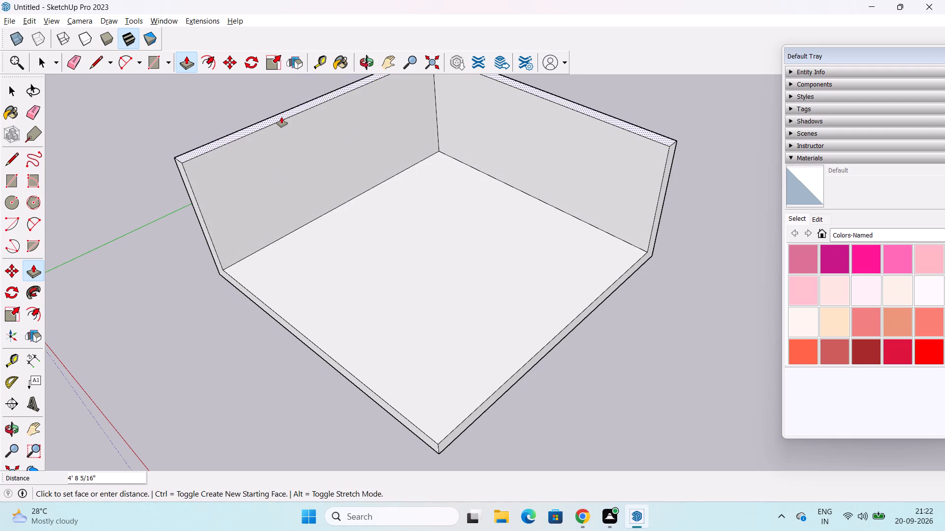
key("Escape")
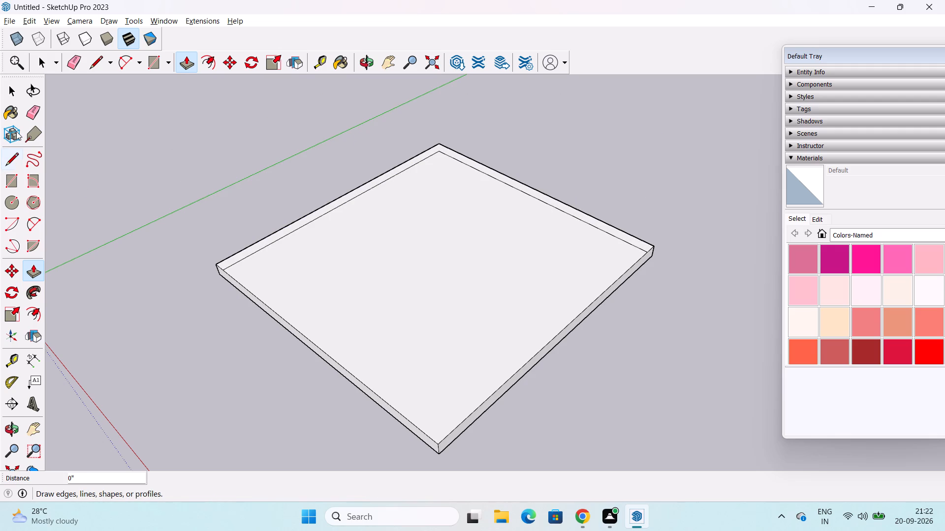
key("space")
Draw a 6" line from the border strip's inner back corner to the slab's outer back edge, splitting the L-shaped strip.
left_click(14, 156)
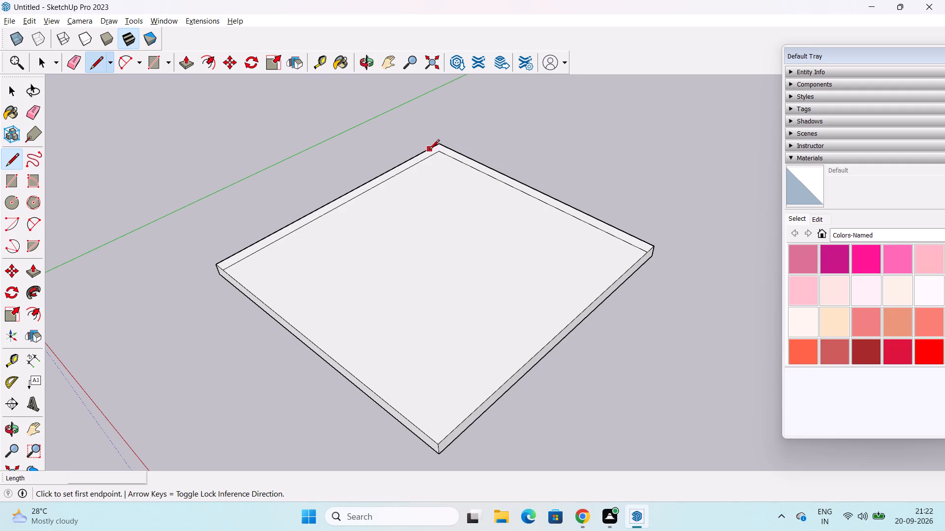
left_click(439, 153)
left_click(447, 149)
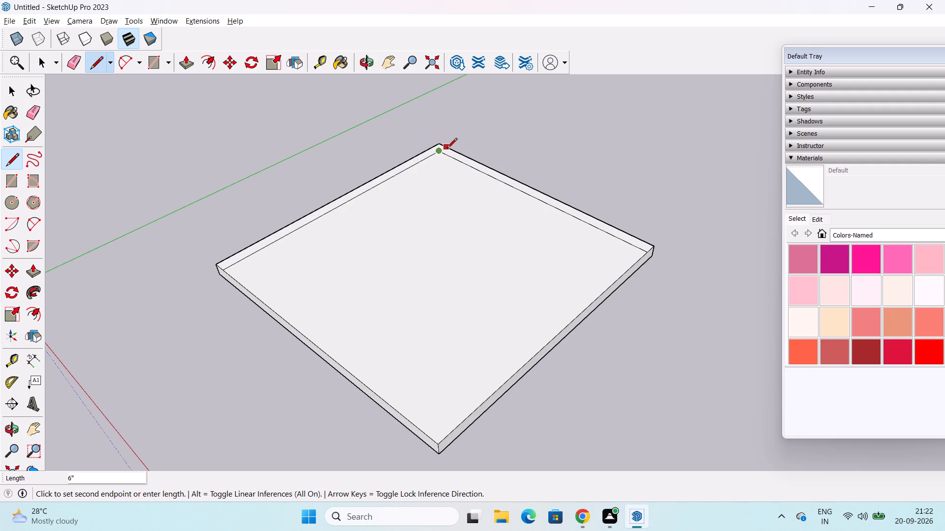
key("space")
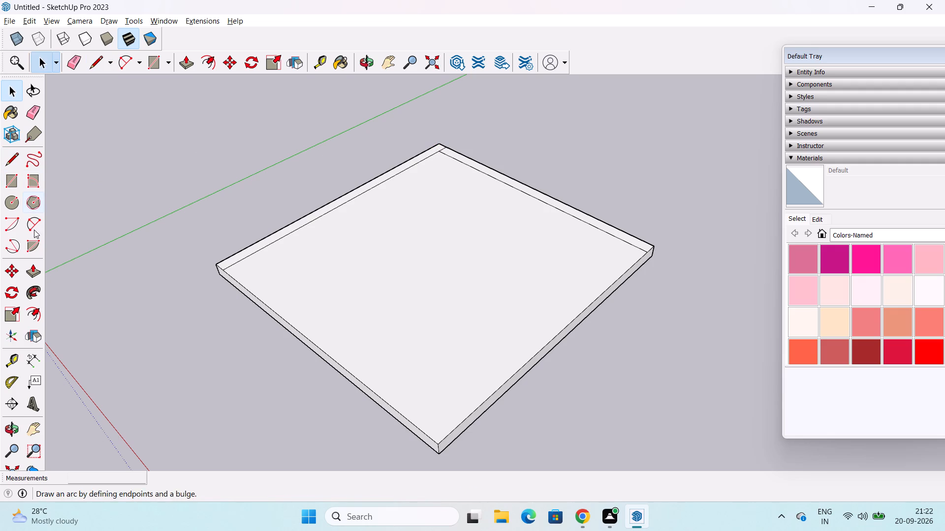
Push/Pull the border strip parallel to the green axis up 10' to raise the first wall.
left_click(34, 264)
middle_click_drag(432, 205, 518, 315)
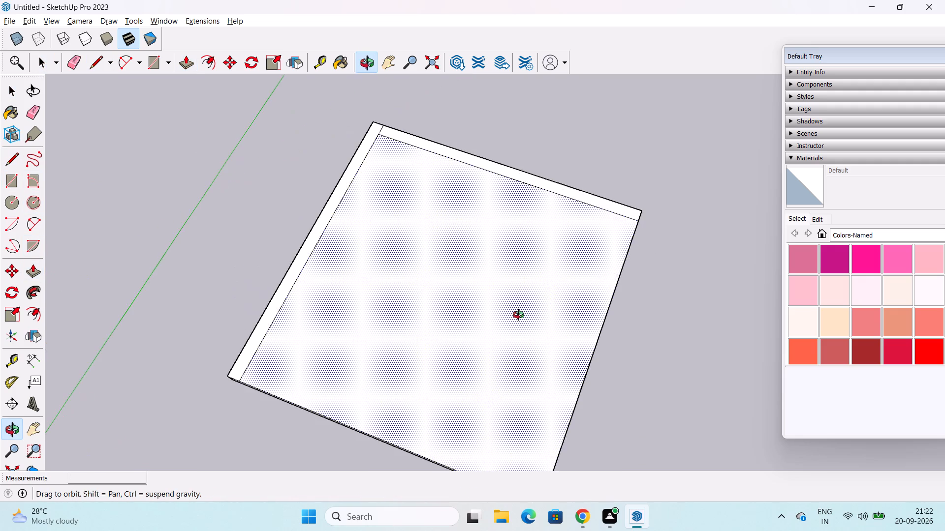
middle_click_drag(518, 315, 405, 198)
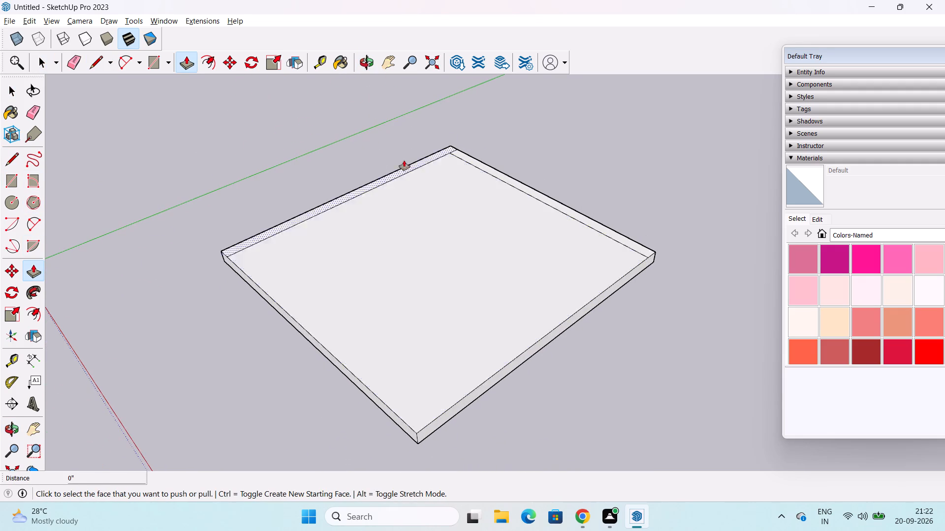
left_click(380, 185)
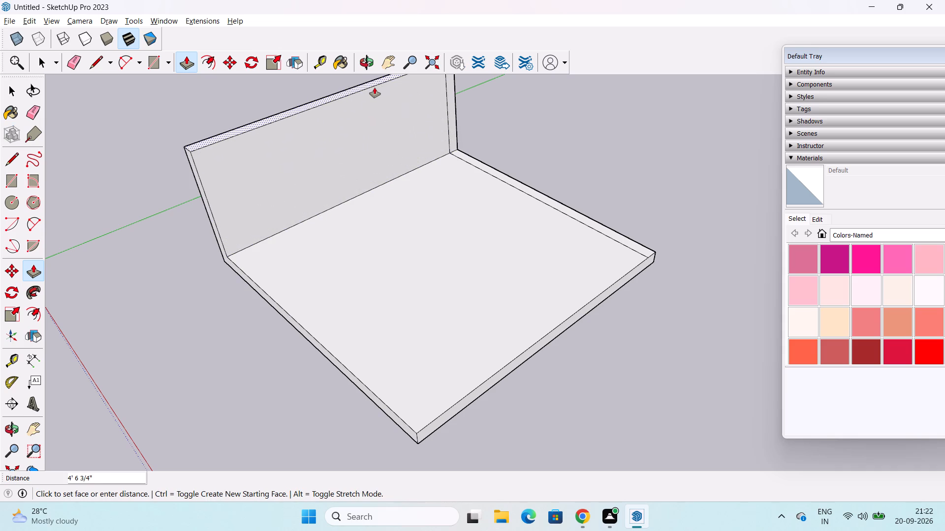
type("10'")
key("Return")
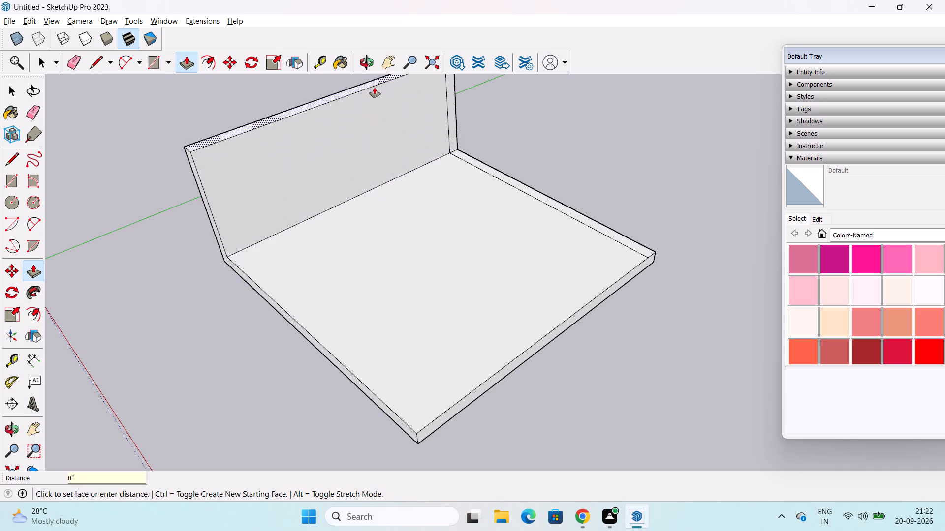
Copy the vertical edge at the wall's inner back corner 5' 9" along the wall face to the midpoint of its bottom edge.
scroll(375, 89, "down", 2)
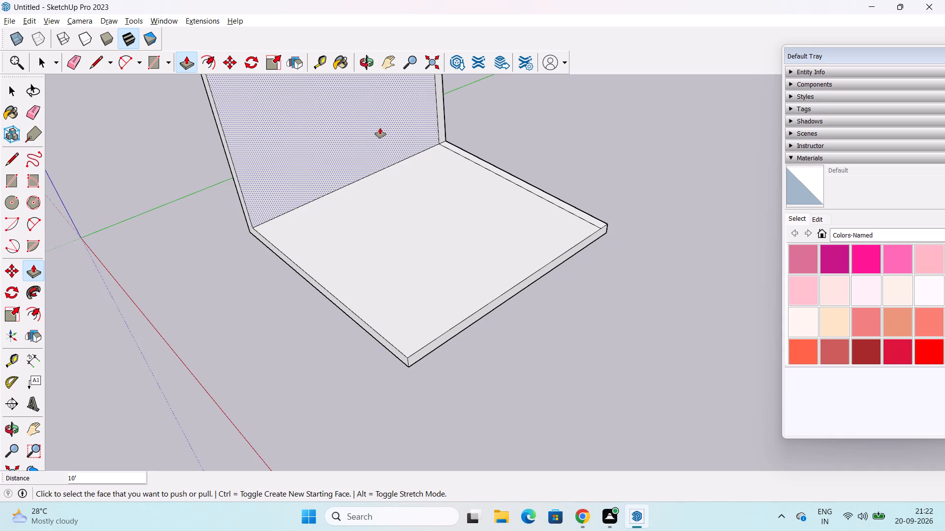
middle_click_drag(380, 128, 320, 249, "shift")
middle_click_drag(324, 237, 363, 158)
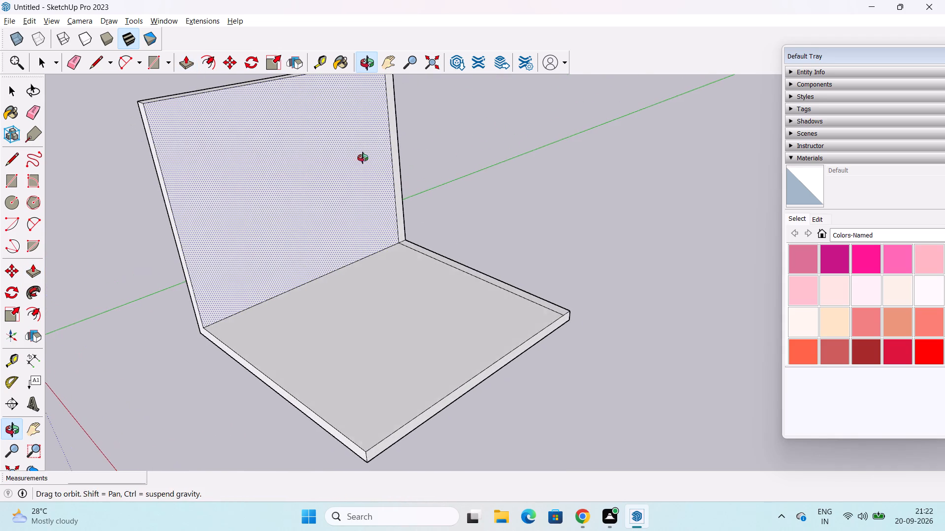
middle_click_drag(363, 158, 363, 157)
middle_click_drag(332, 173, 310, 236, "shift")
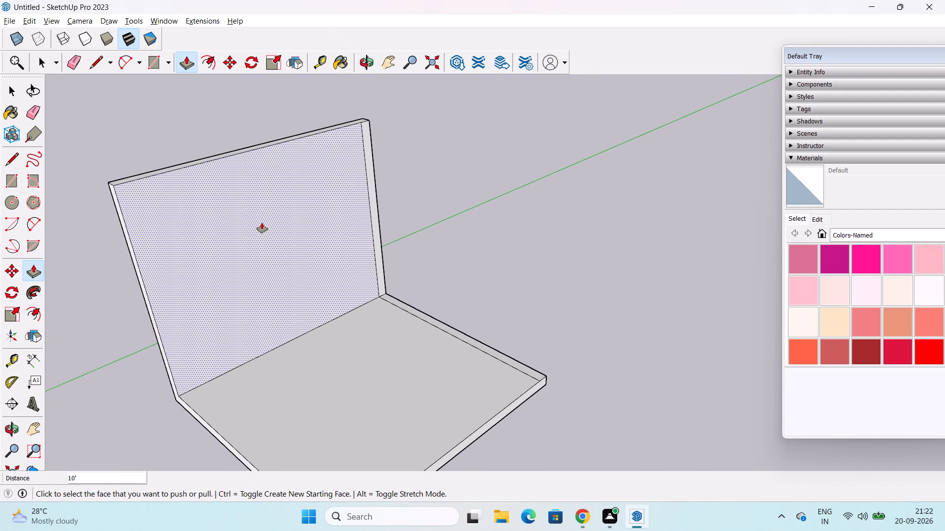
key("space")
middle_click_drag(262, 211, 256, 222)
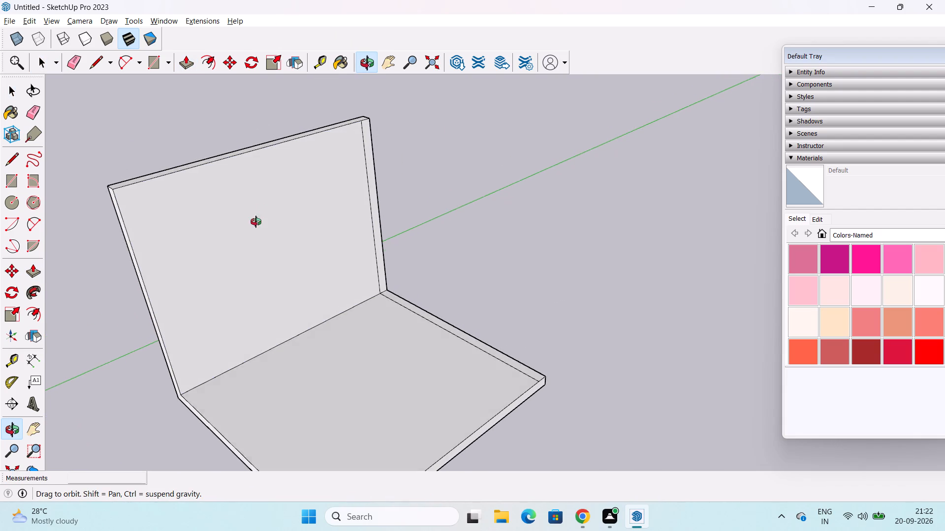
middle_click_drag(256, 222, 169, 204)
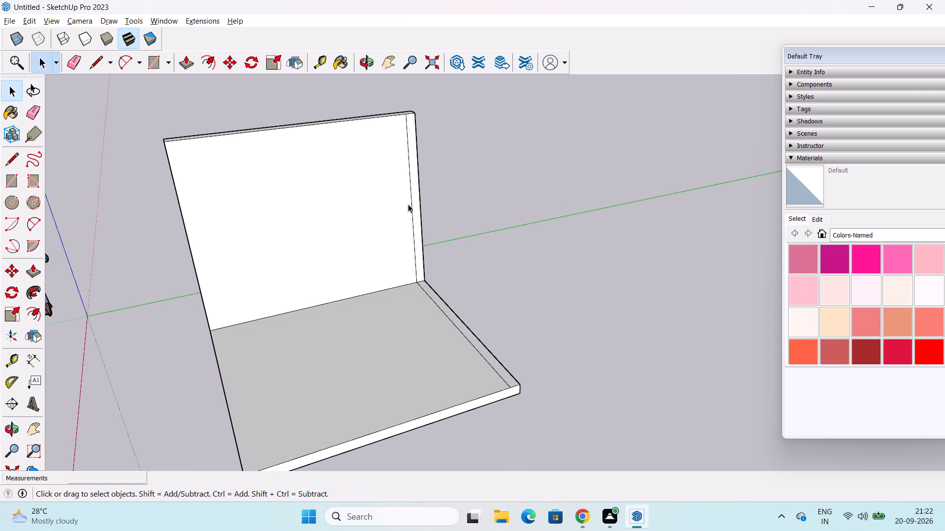
left_click(413, 235)
key("m")
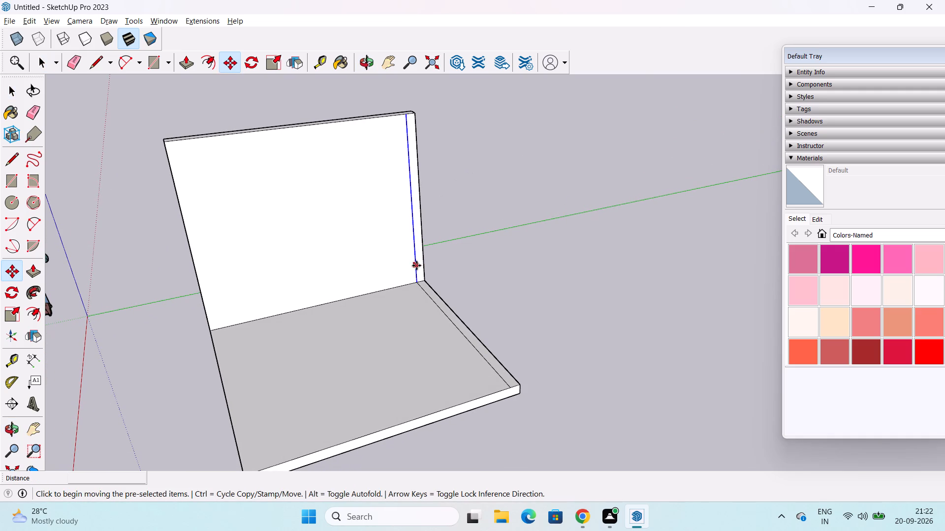
left_click(419, 285)
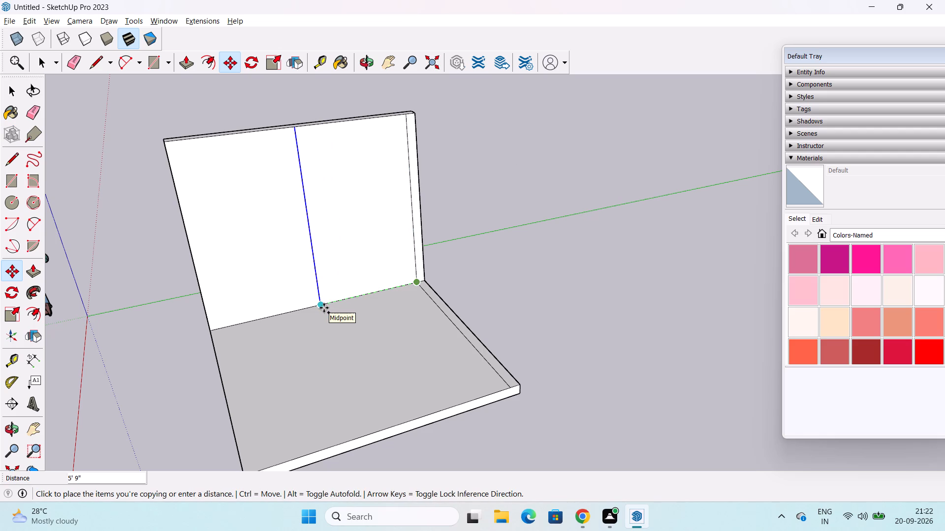
left_click(324, 308)
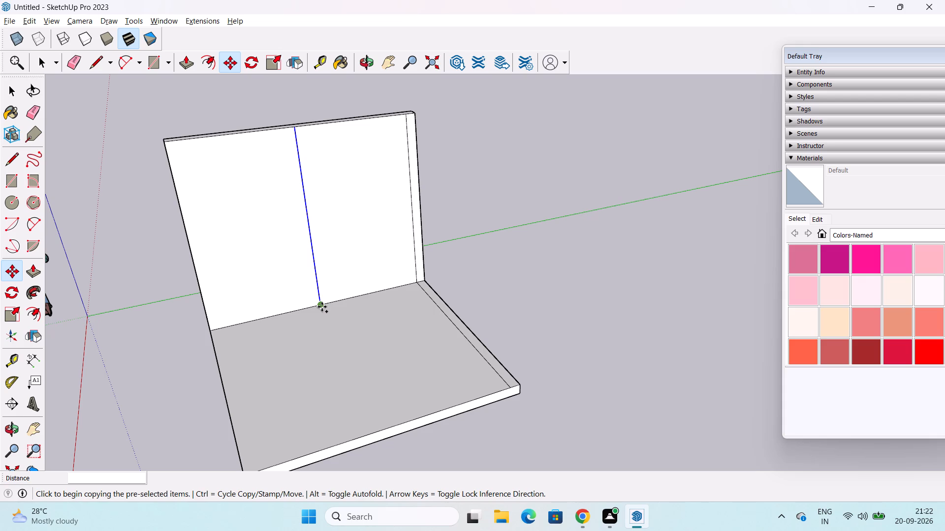
Copy the wall's vertical centre line to the midpoint of each wall half, 2' 10 1/2" to either side, dividing the face into four panels.
left_click(322, 307)
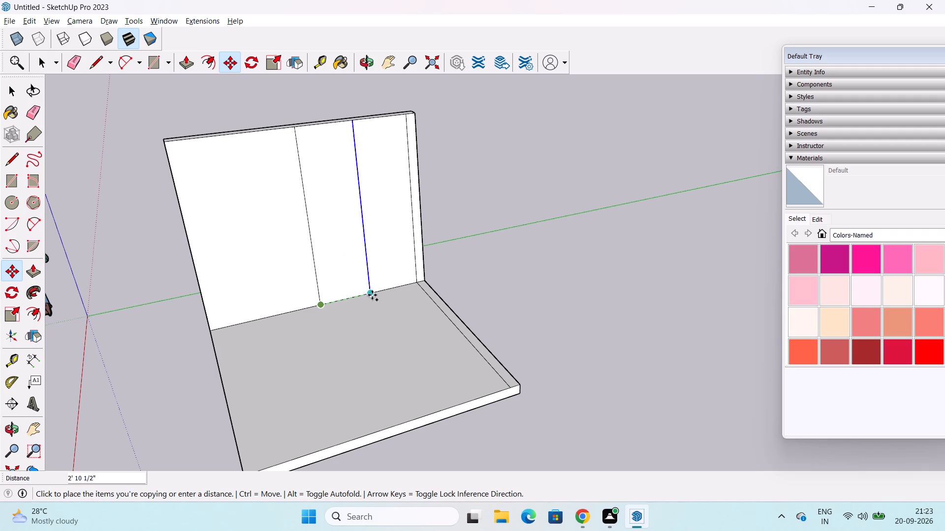
left_click(372, 295)
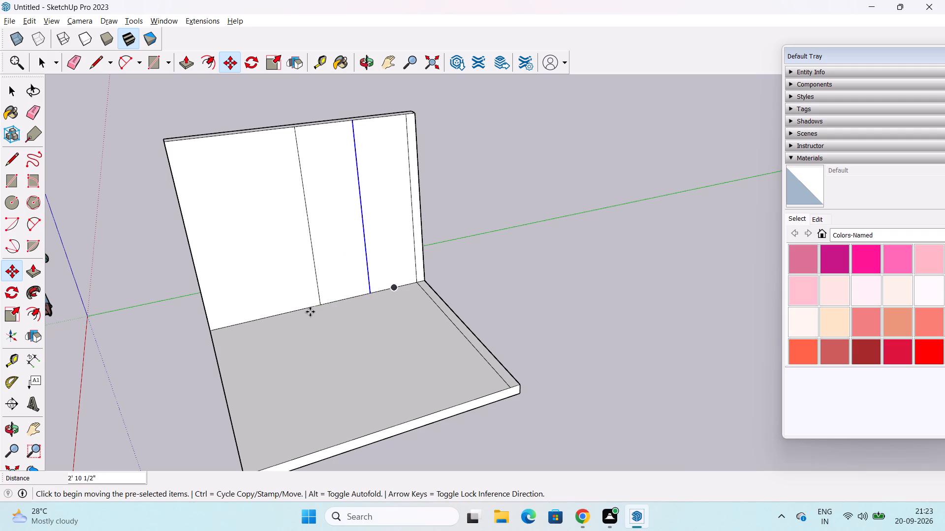
left_click(370, 295)
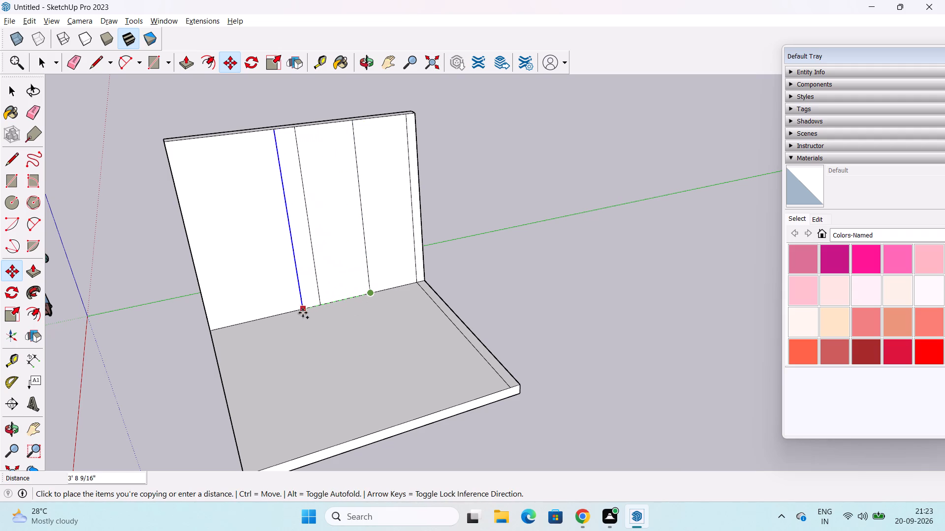
left_click(266, 318)
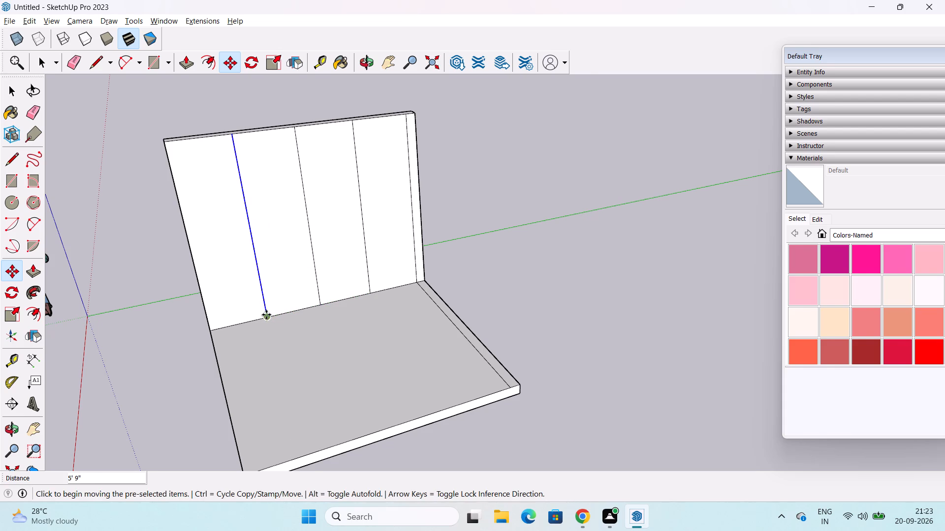
left_click(266, 312)
key("space")
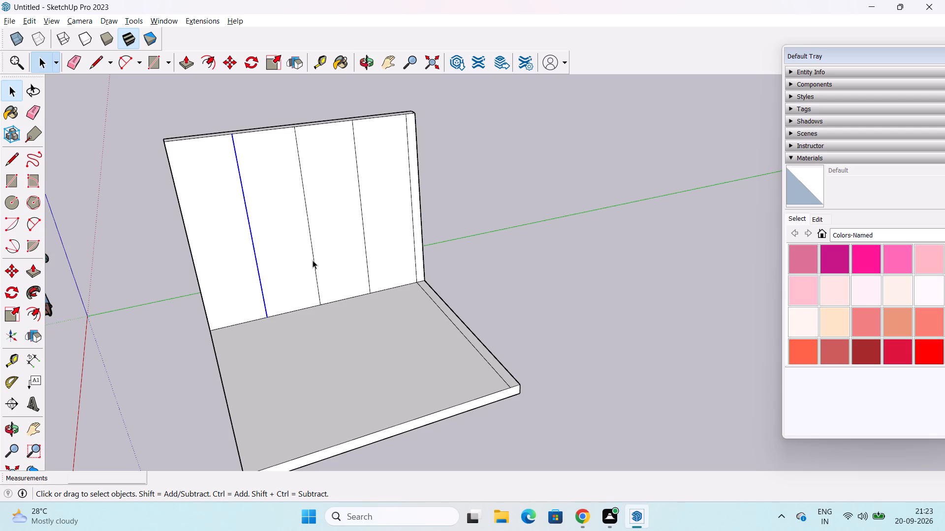
Add two vertical lines 1" apart in the panel beside the centre line toward the back corner, the first 1' 5 1/4" from the centre line.
left_click(315, 269)
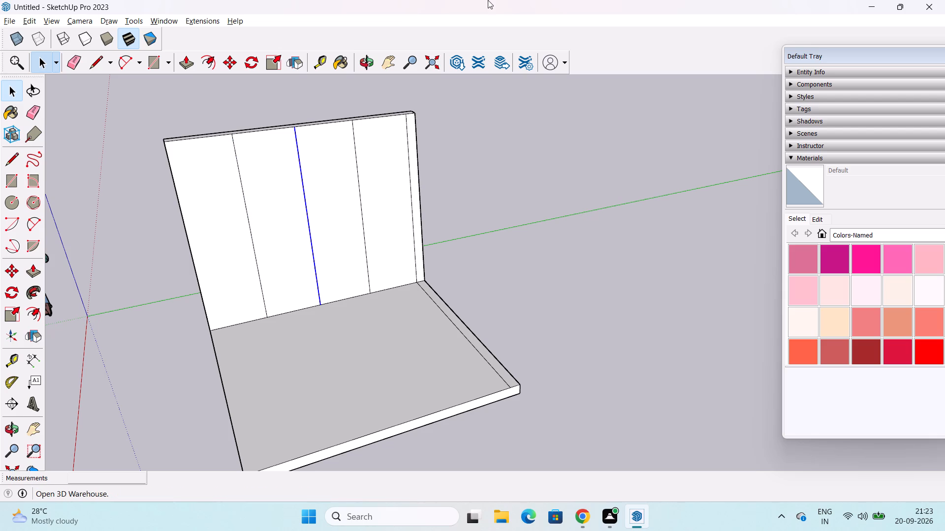
key("m")
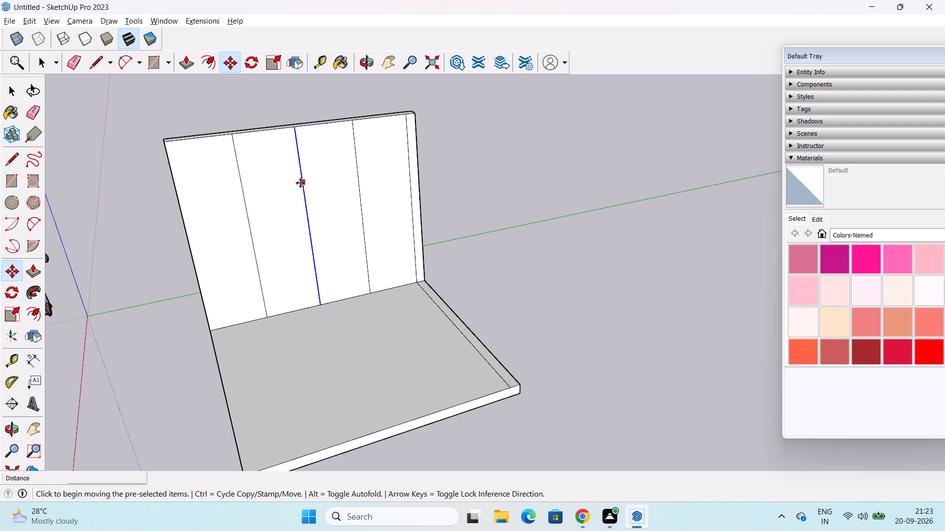
left_click(322, 304)
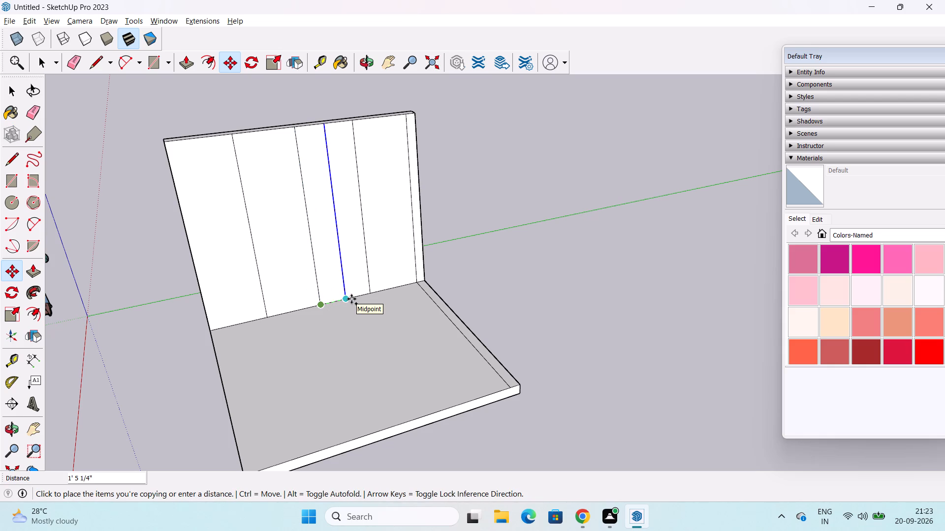
left_click(351, 299)
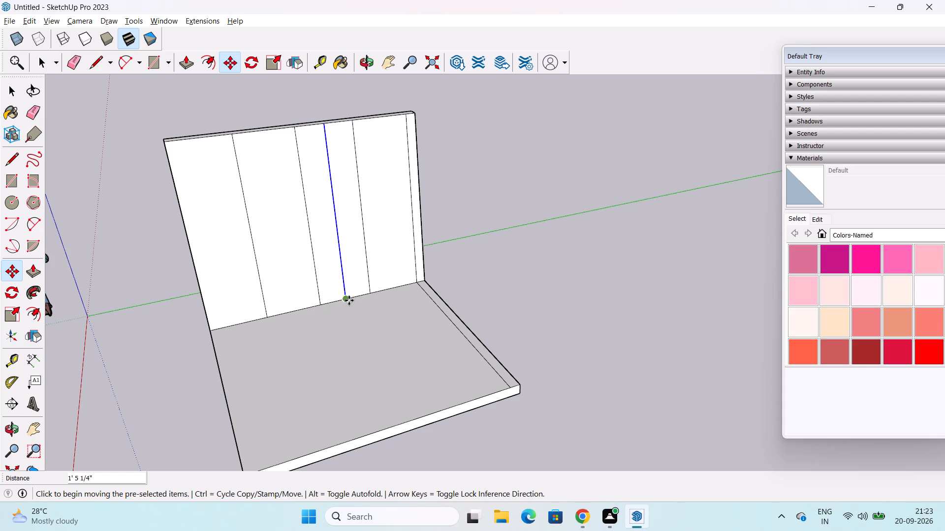
left_click(349, 300)
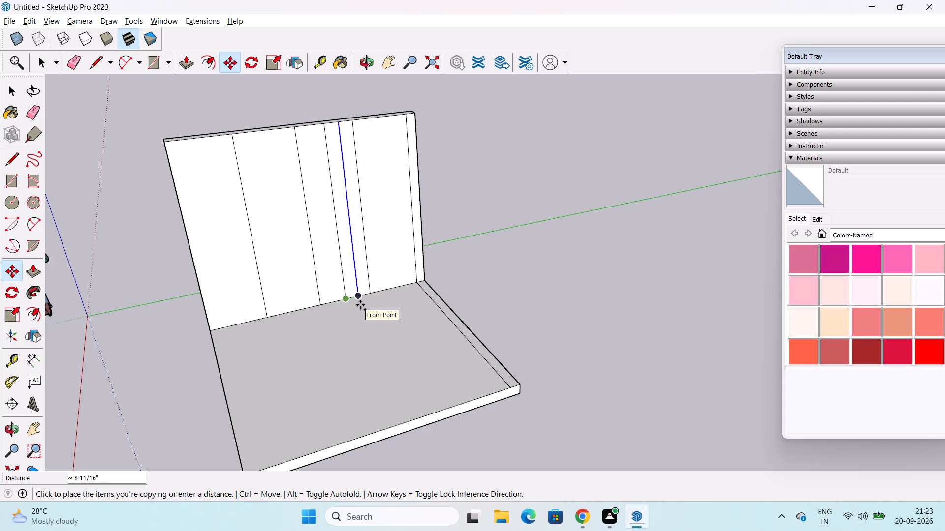
type("1\"")
key("Return")
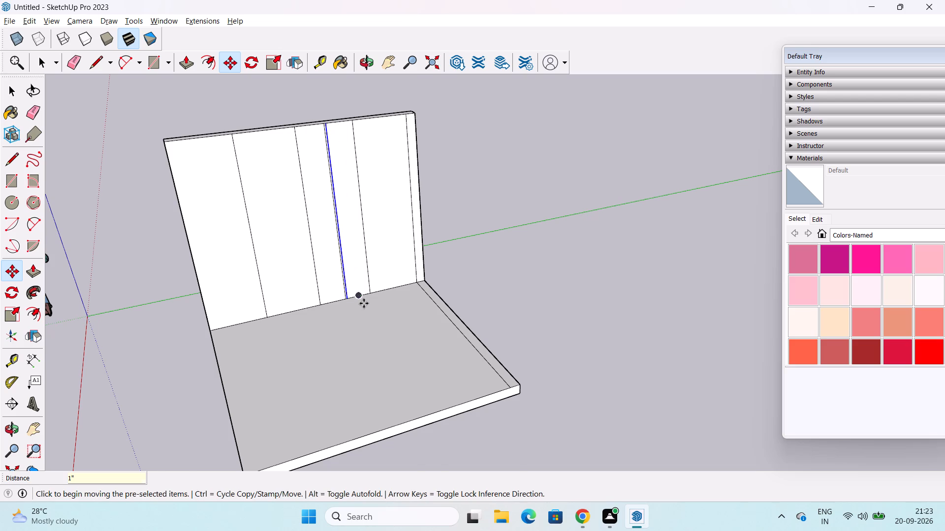
Add two vertical lines 1" apart in the panel on the centre line's other side, the first 1' 5 1/4" from the centre line.
scroll(364, 303, "up", 3)
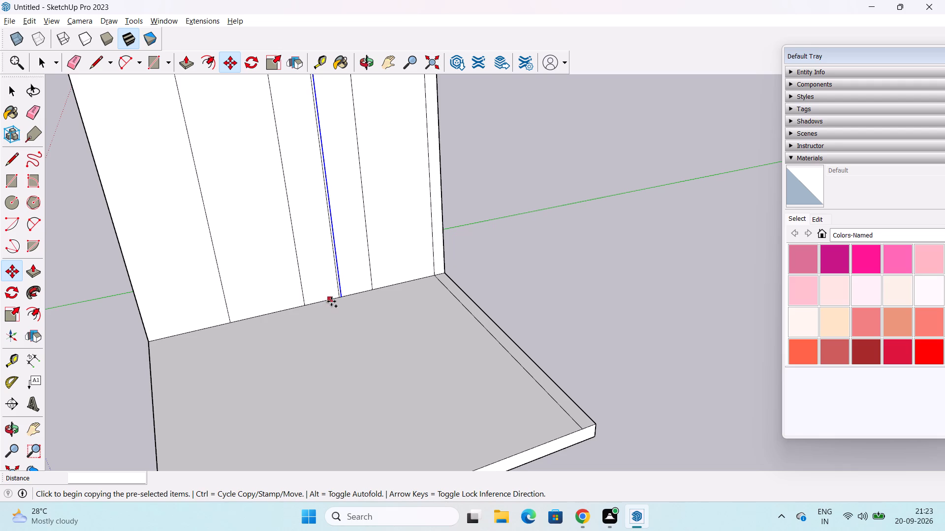
scroll(349, 289, "down", 1)
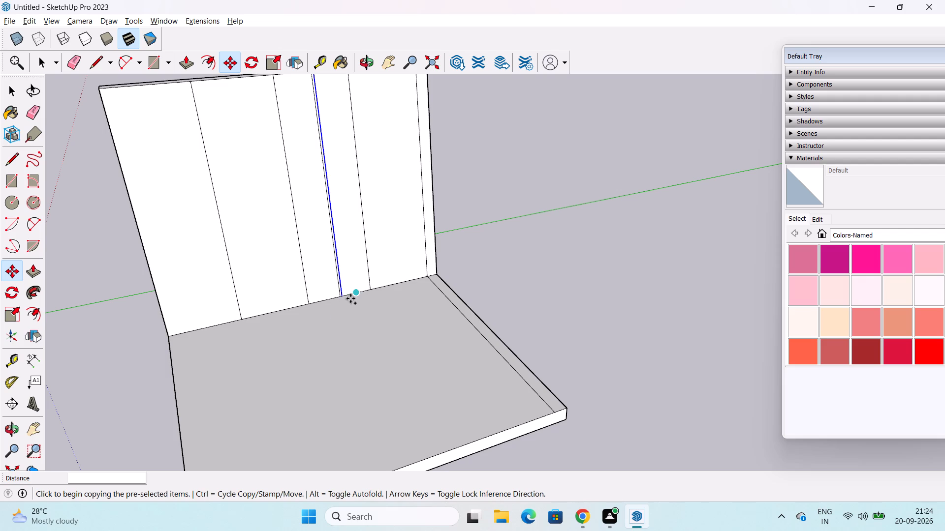
scroll(342, 298, "up", 4)
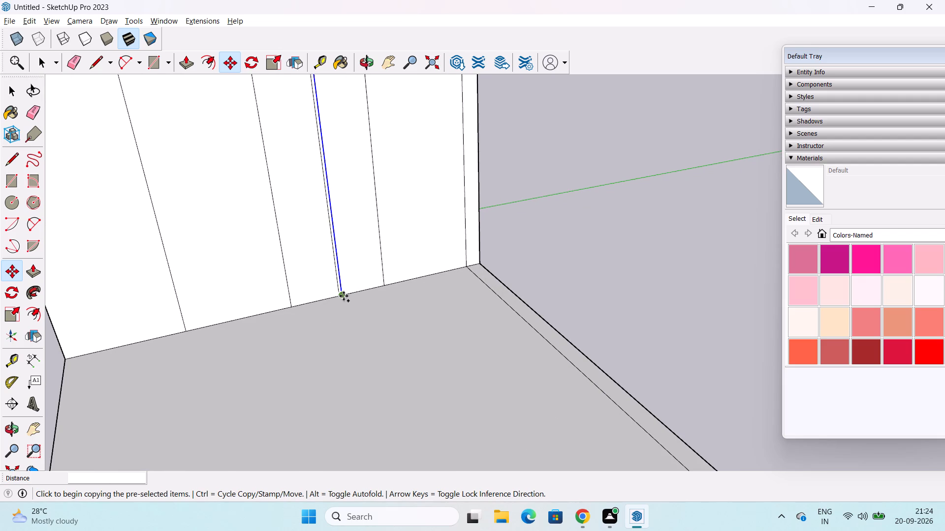
key("space")
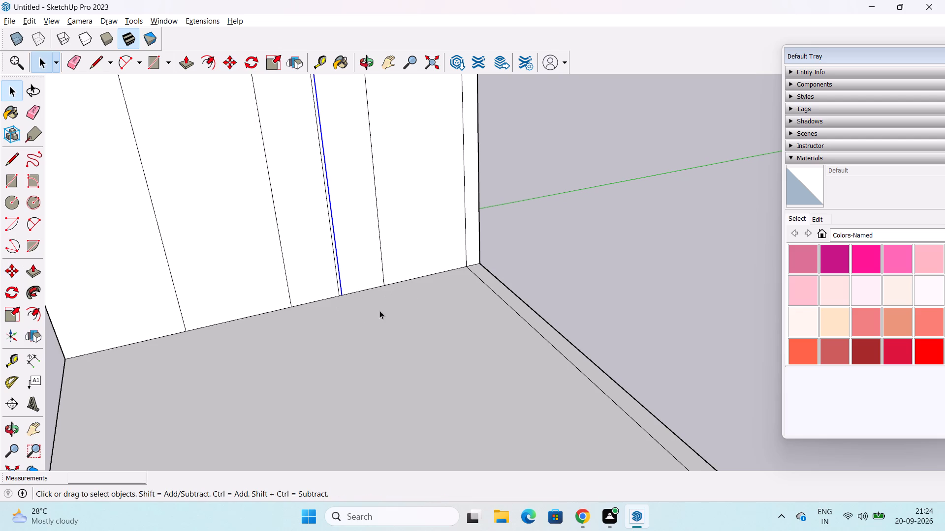
left_click(289, 295)
key("m")
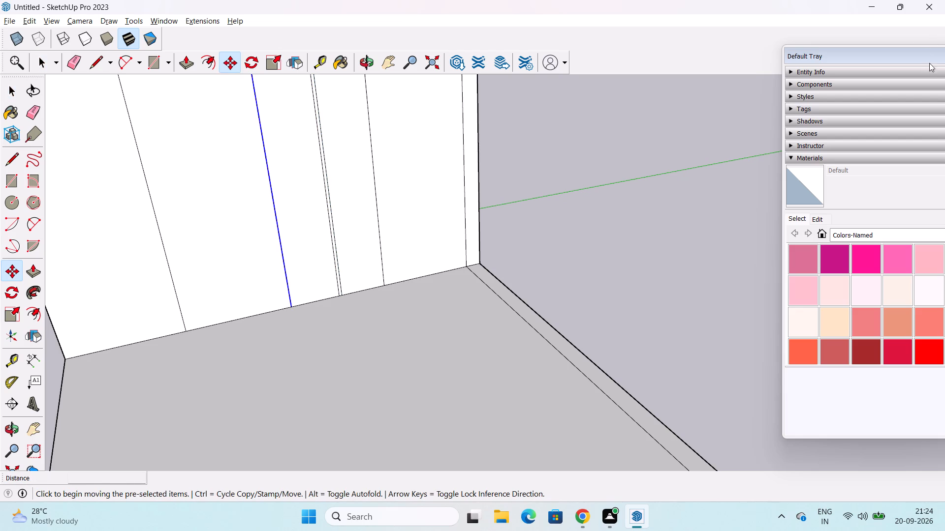
left_click(291, 306)
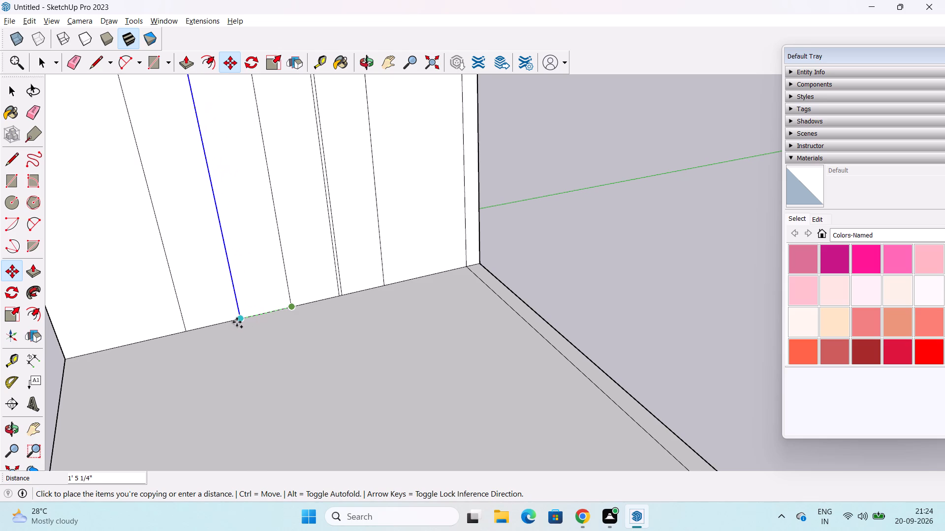
left_click(237, 321)
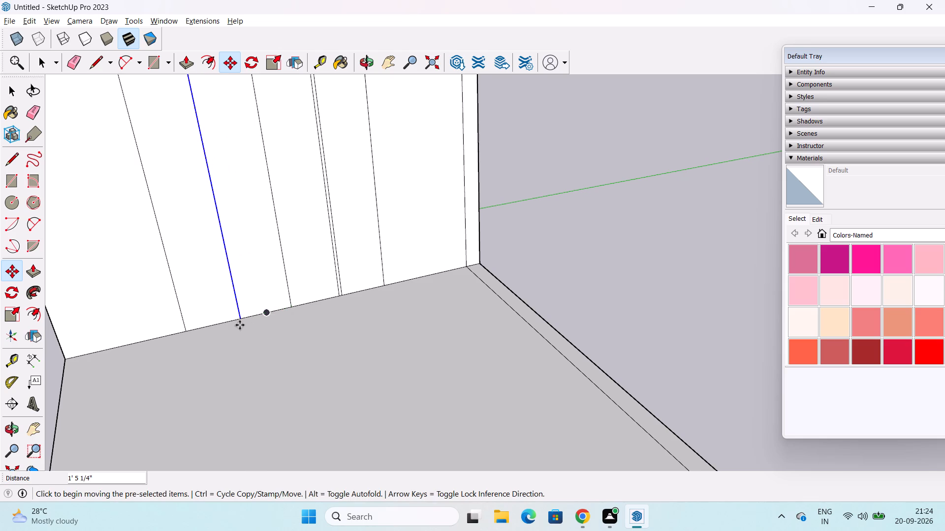
left_click(240, 319)
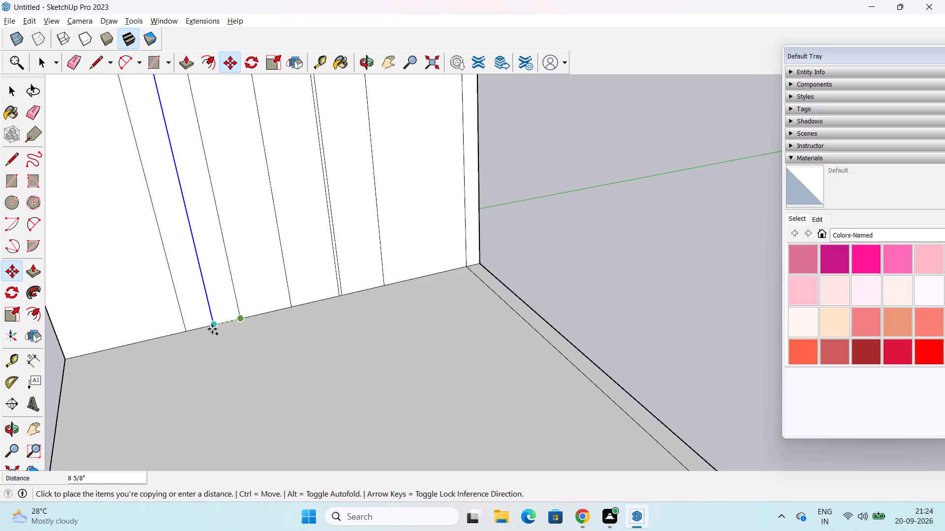
type("1\"")
key("Return")
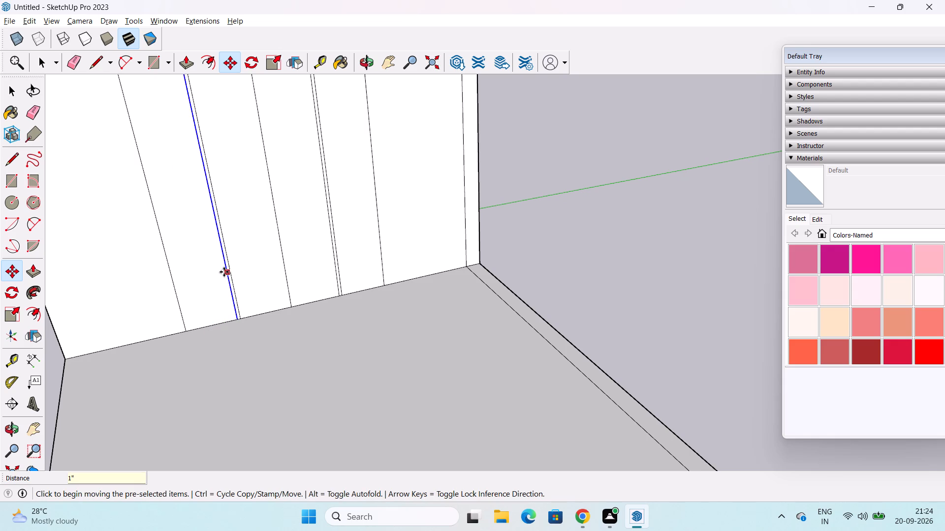
key("space")
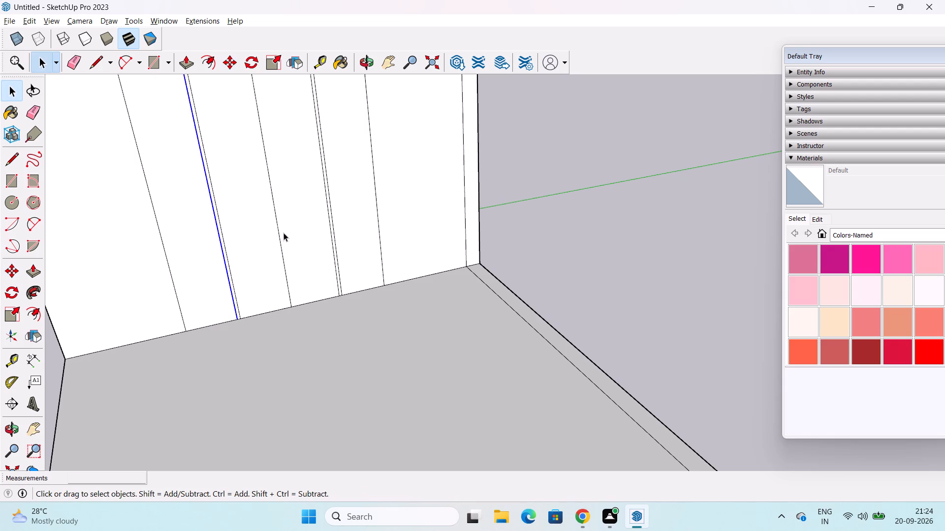
Delete the vertical centre line between the two 1" strips on the wall face.
left_click(283, 265)
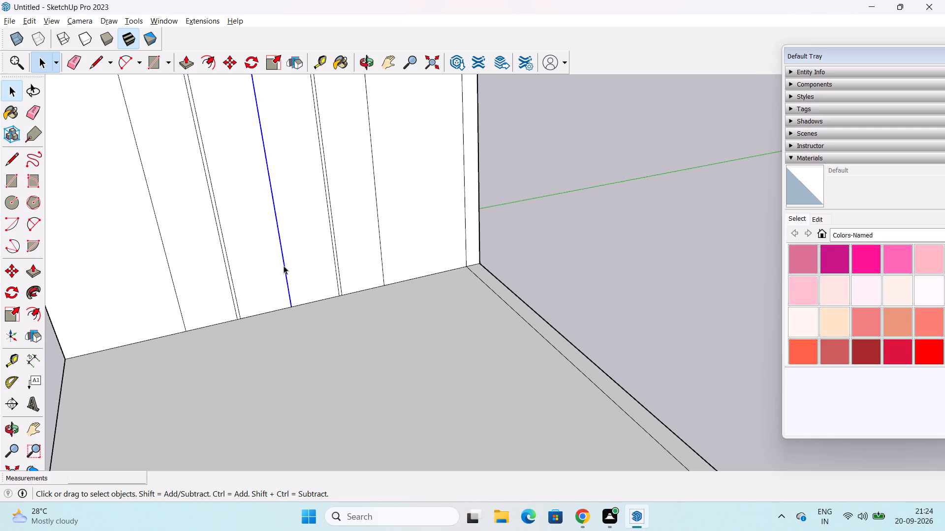
key("Delete")
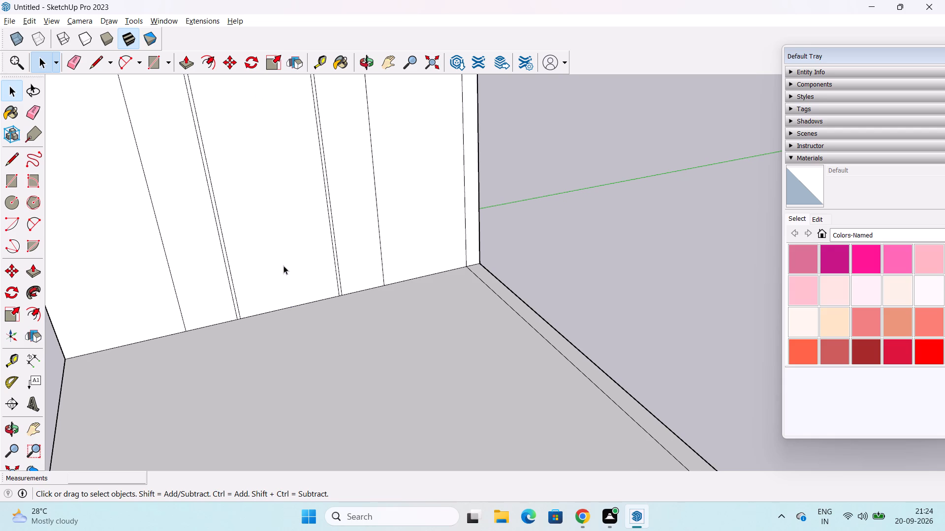
Copy the vertical line at the wall's inner back corner 9" inward along the wall face.
scroll(283, 279, "down", 4)
scroll(293, 352, "down", 1)
middle_click_drag(286, 302, 267, 322, "shift")
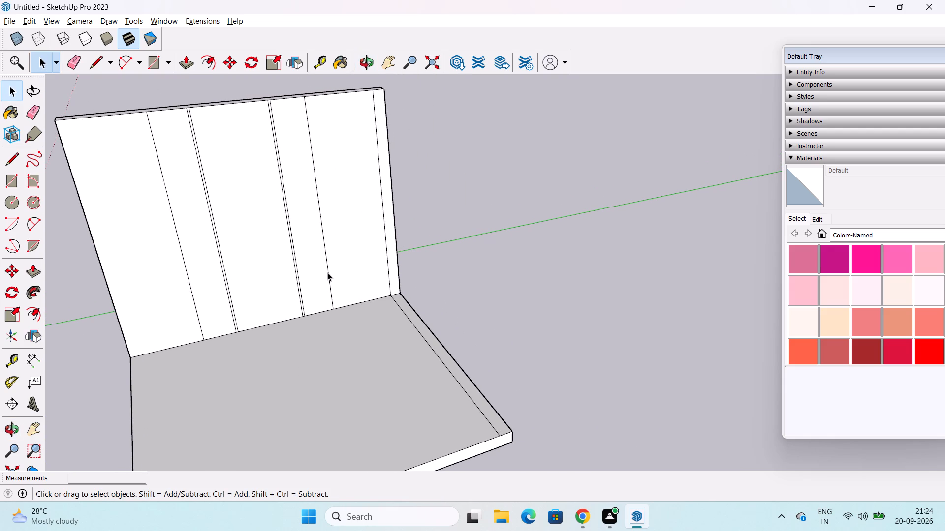
left_click(385, 239)
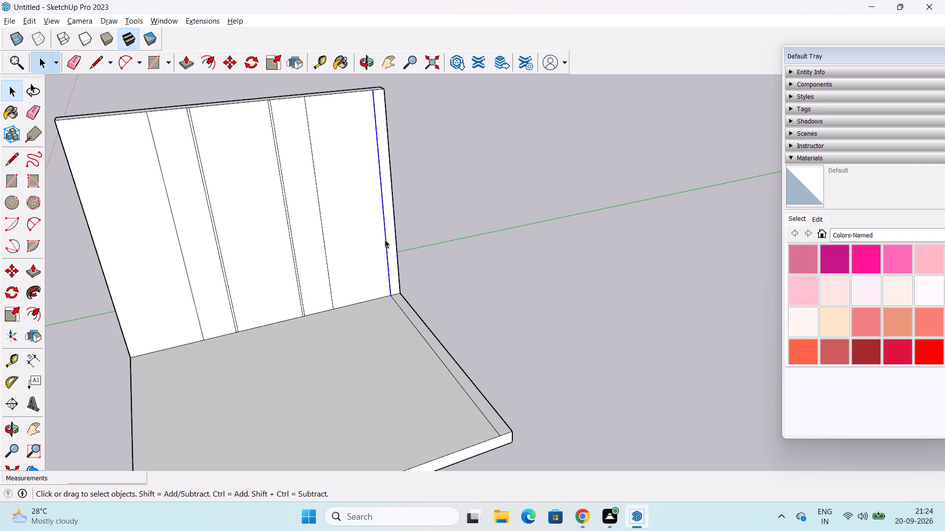
key("m")
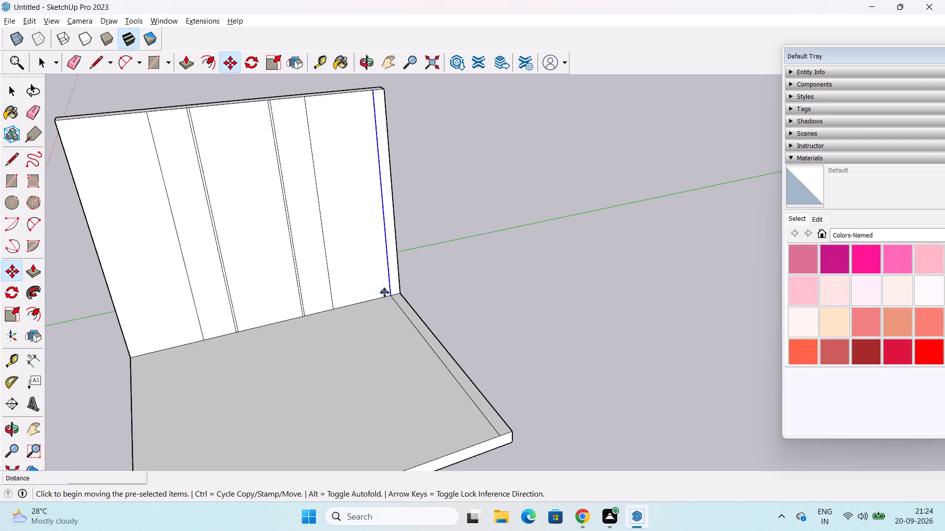
left_click(391, 295)
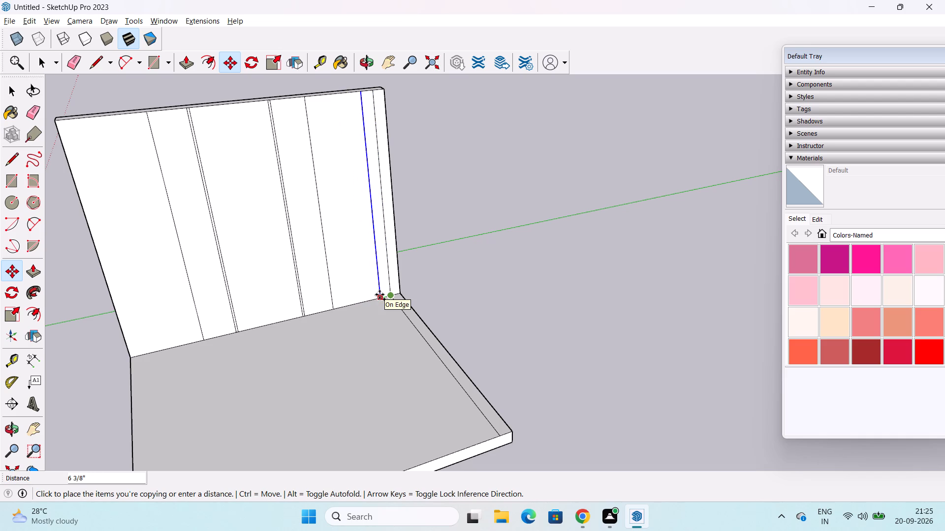
type("9\"")
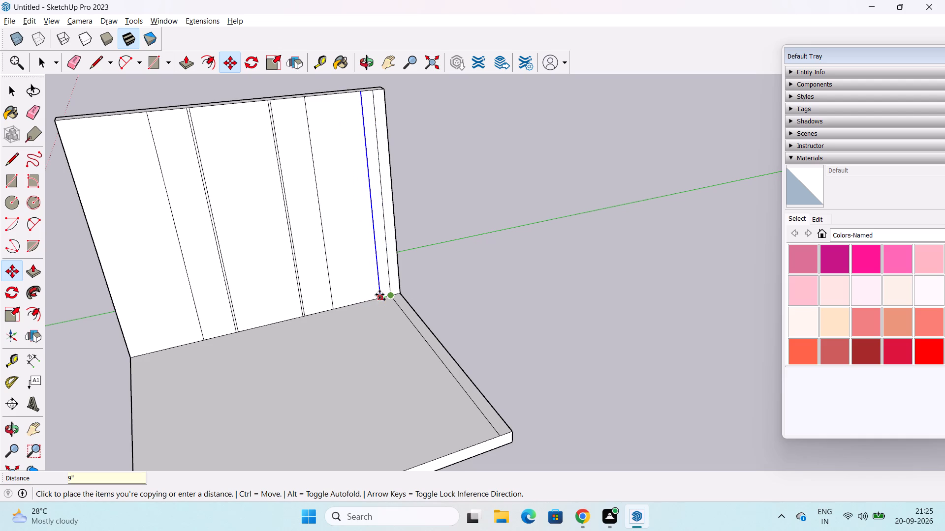
key("Return")
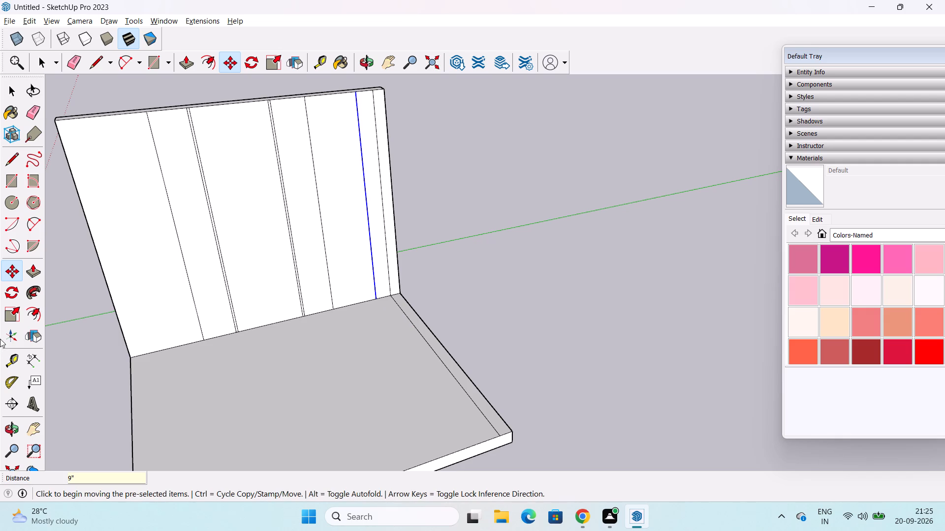
key("space")
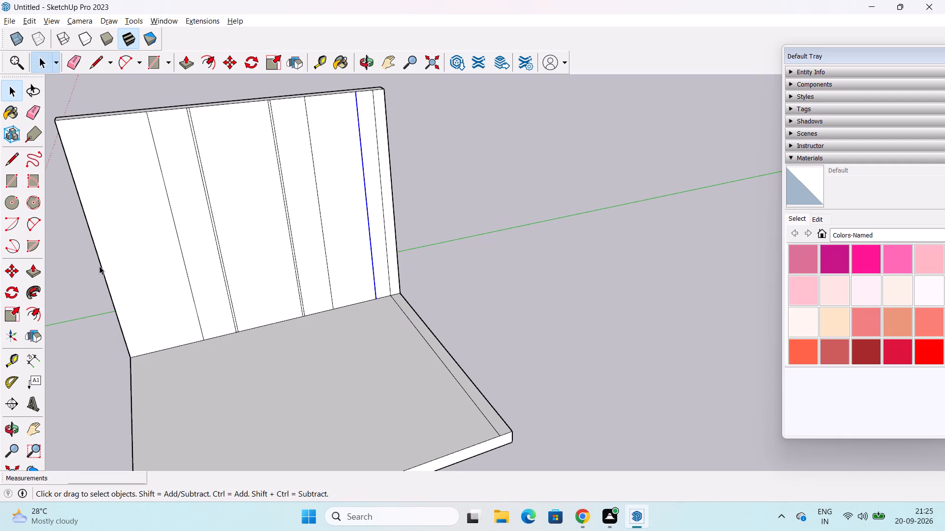
Copy the vertical edge at the wall's opposite end 9" inward along the wall face.
left_click(102, 269)
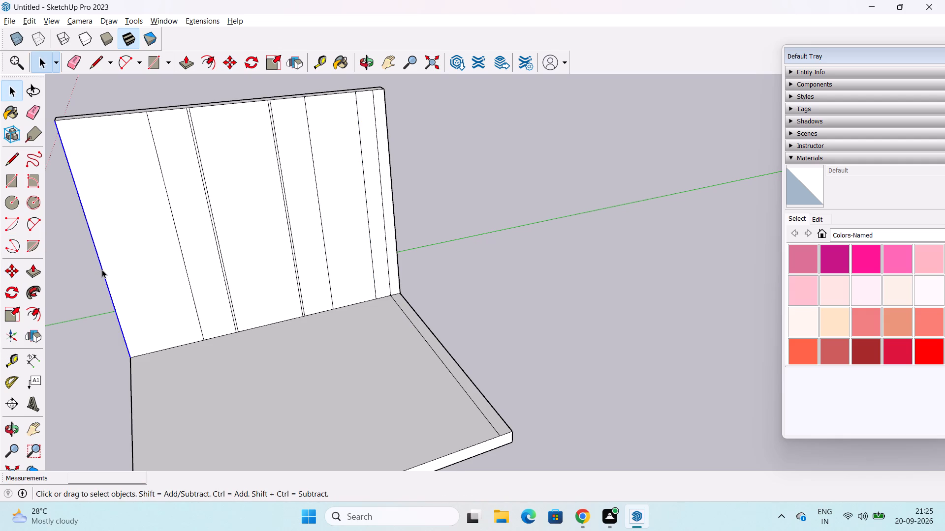
key("m")
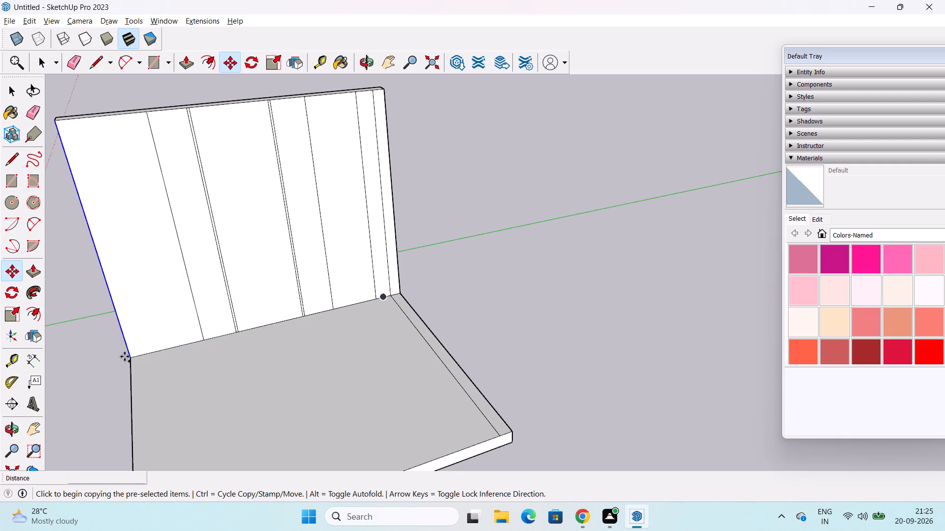
left_click(128, 357)
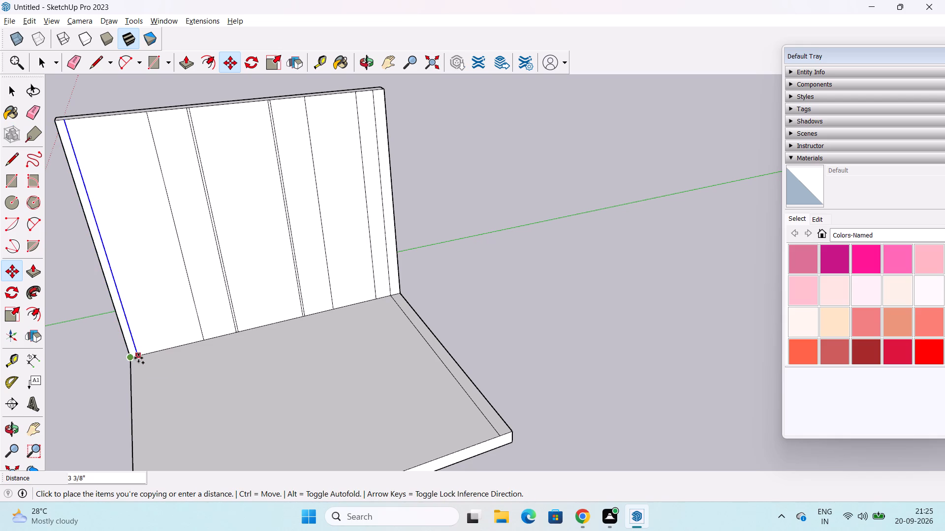
type("9\"")
key("Return")
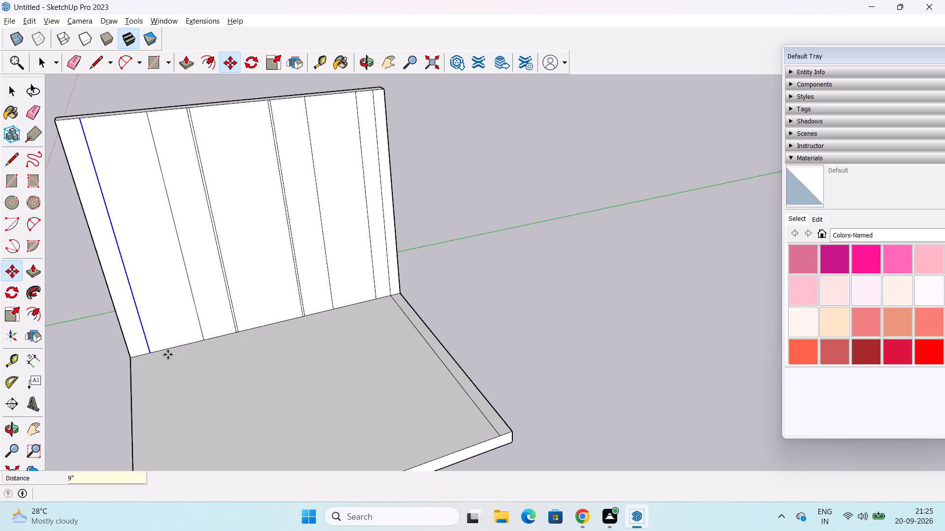
key("space")
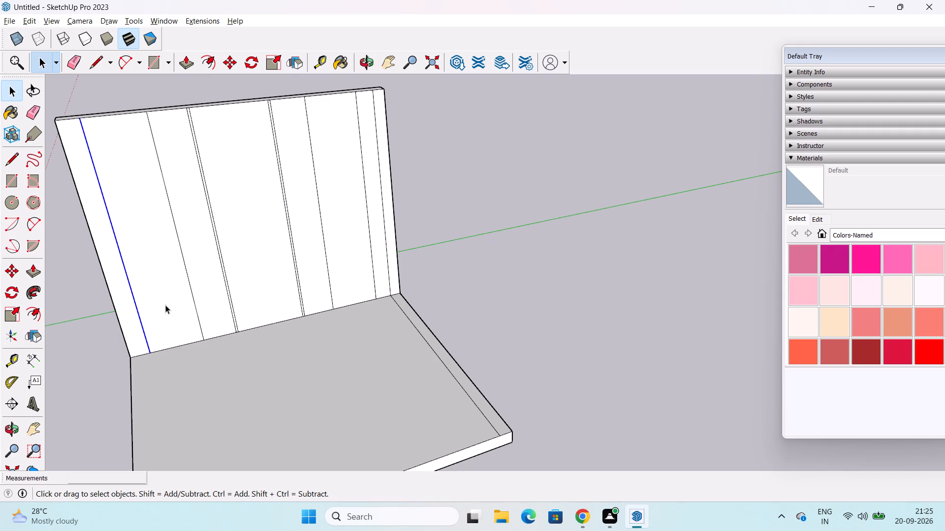
Copy the new 9" line 2' 1 1/2" onto the neighbouring panel line, dividing the gap into 10 equal strips.
middle_click_drag(166, 324, 175, 299)
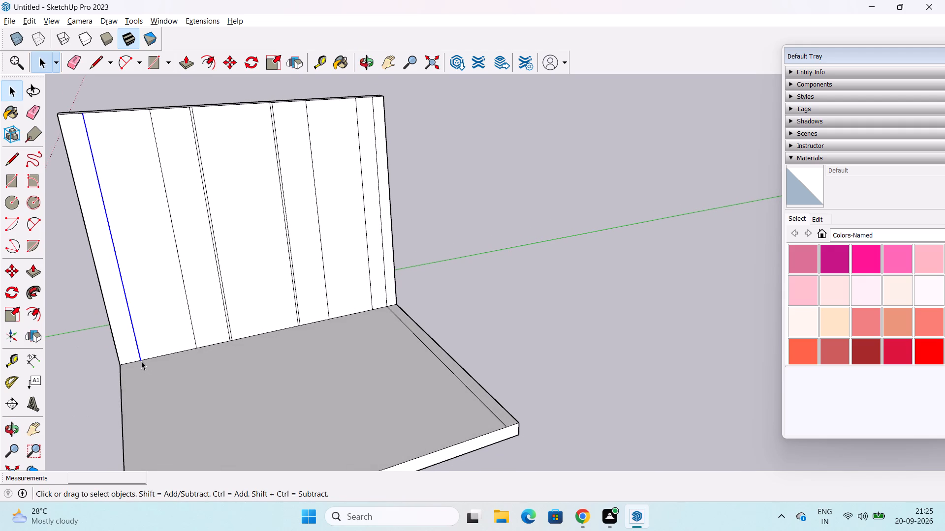
key("m")
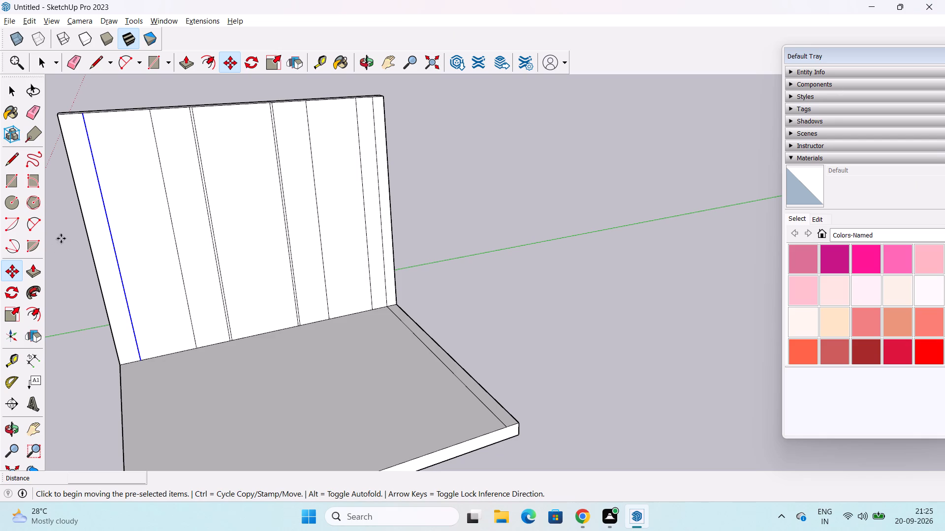
left_click(140, 361)
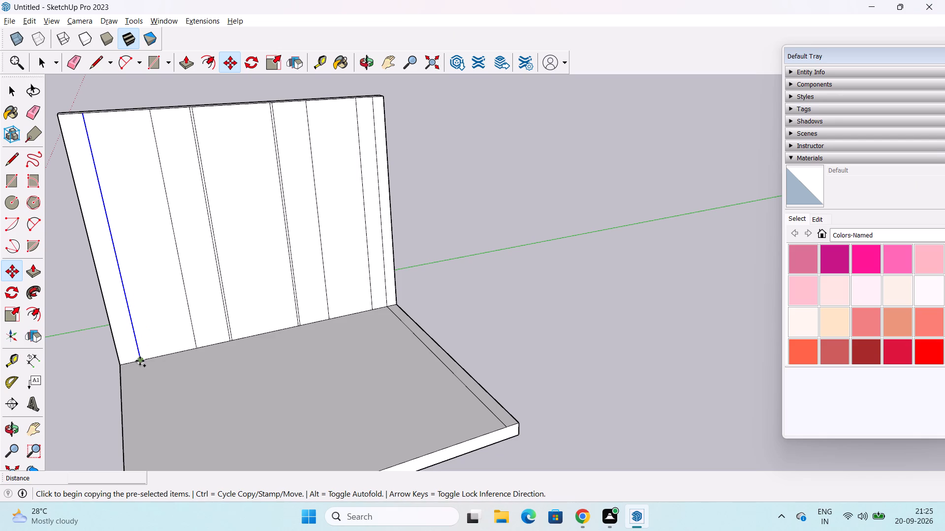
left_click(194, 350)
key("slash")
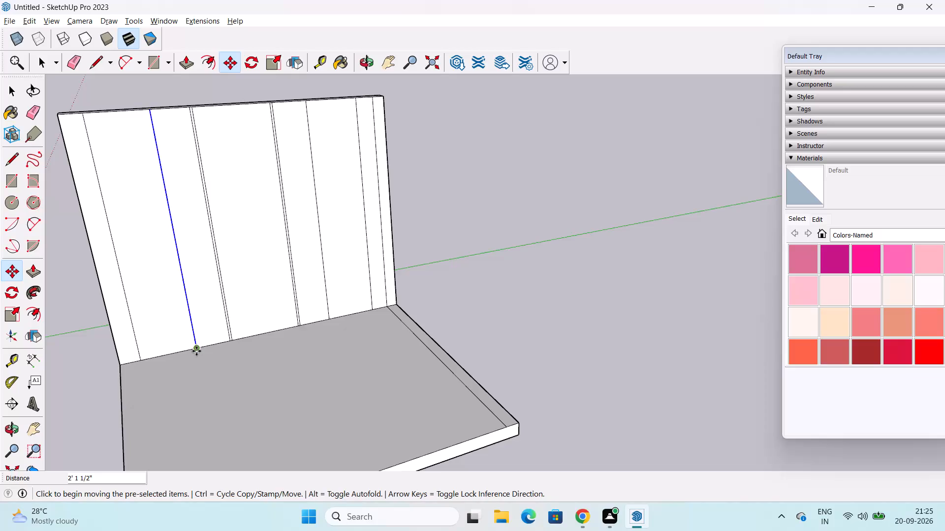
type("10")
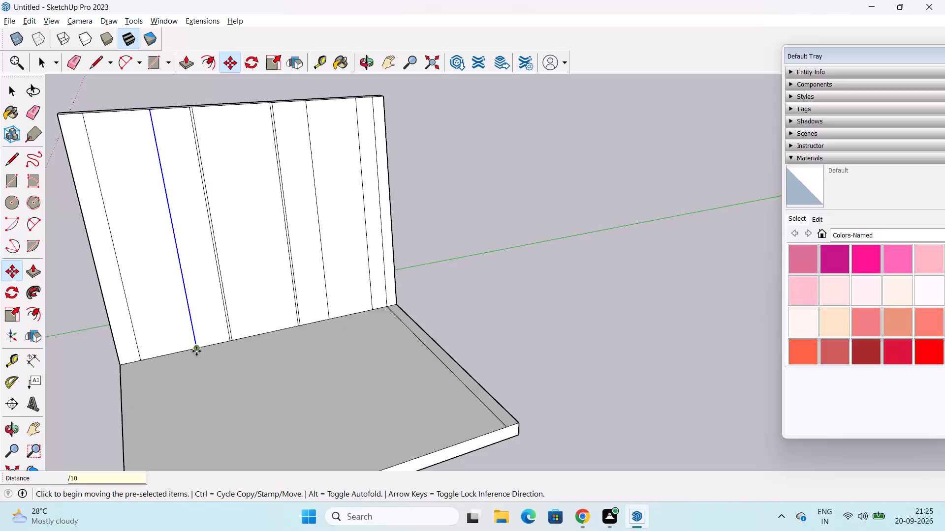
key("Return")
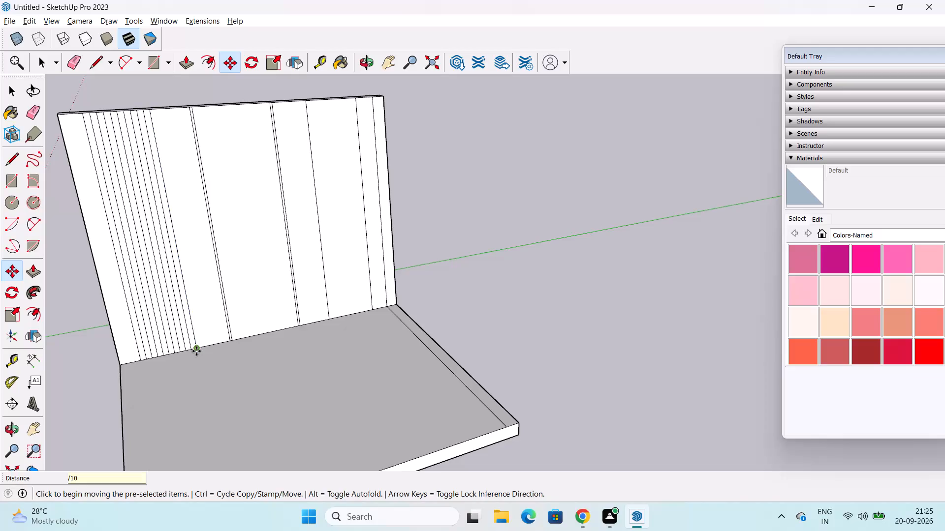
Change the division of the copied lines to 15 equal strips.
middle_click_drag(196, 351, 168, 333)
type("/15")
key("Return")
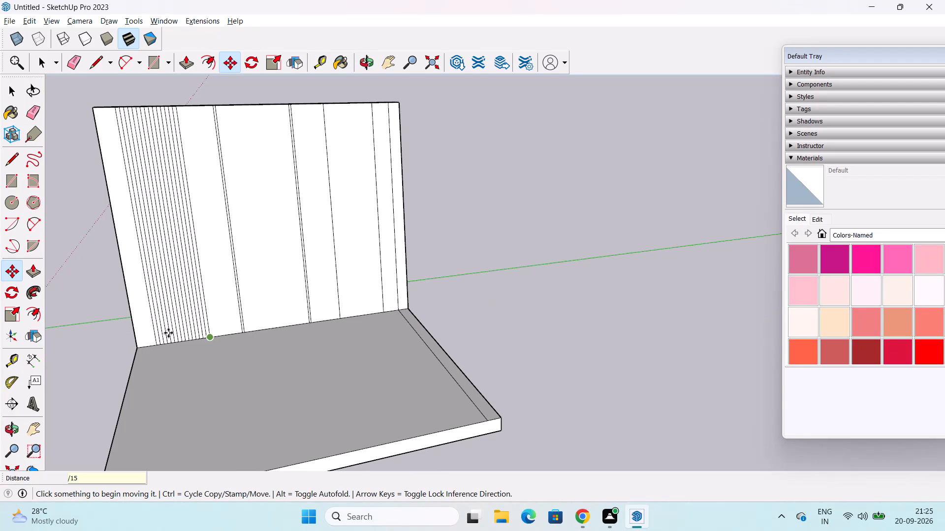
left_click(168, 333)
key("space")
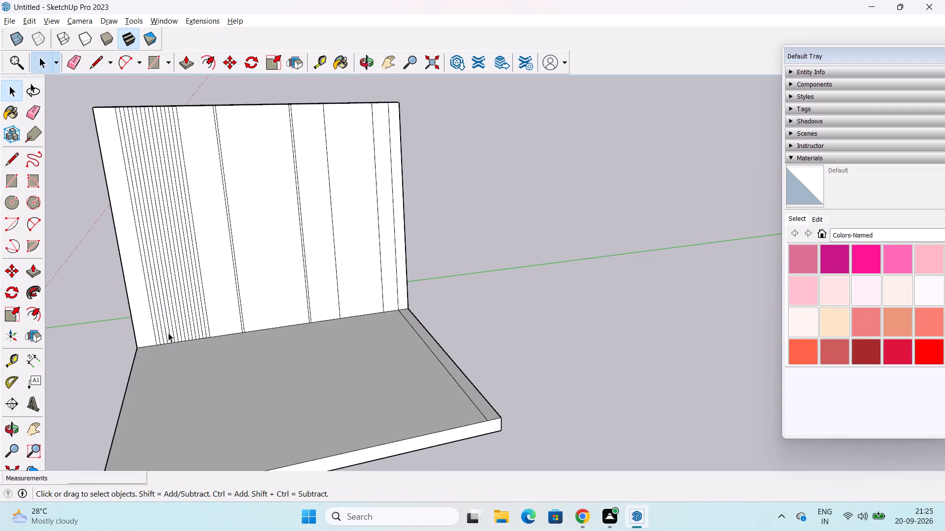
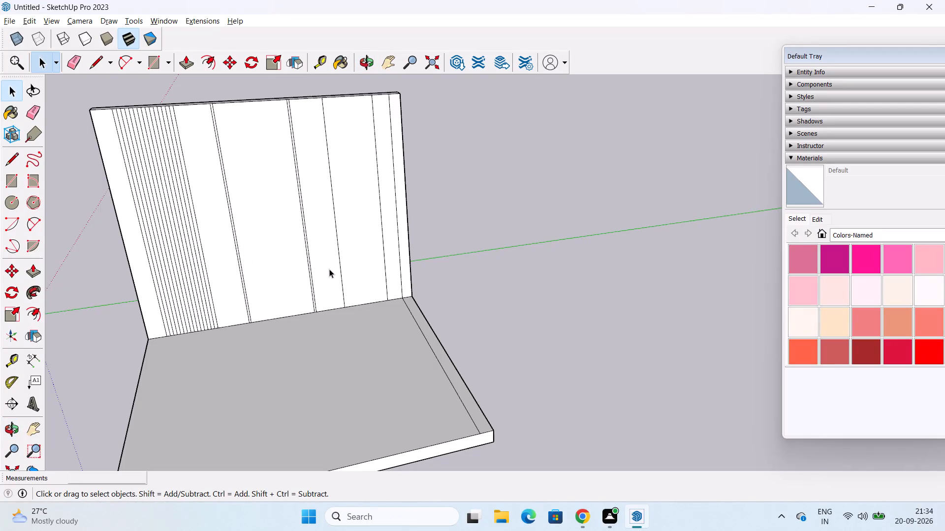
Measure the overall width of the divided strip section along the wall's base edge, from its first line to its last.
middle_click_drag(329, 269, 369, 245)
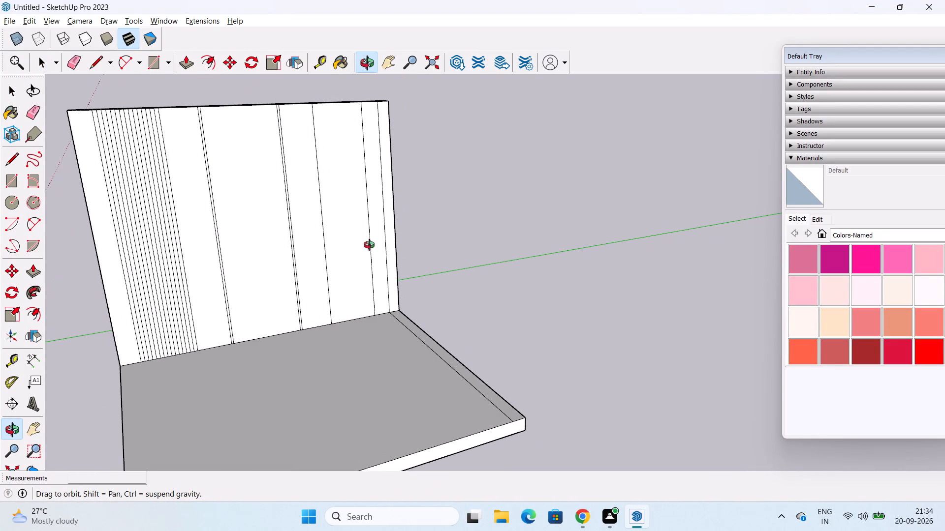
middle_click_drag(369, 245, 361, 246)
middle_click_drag(369, 239, 267, 260)
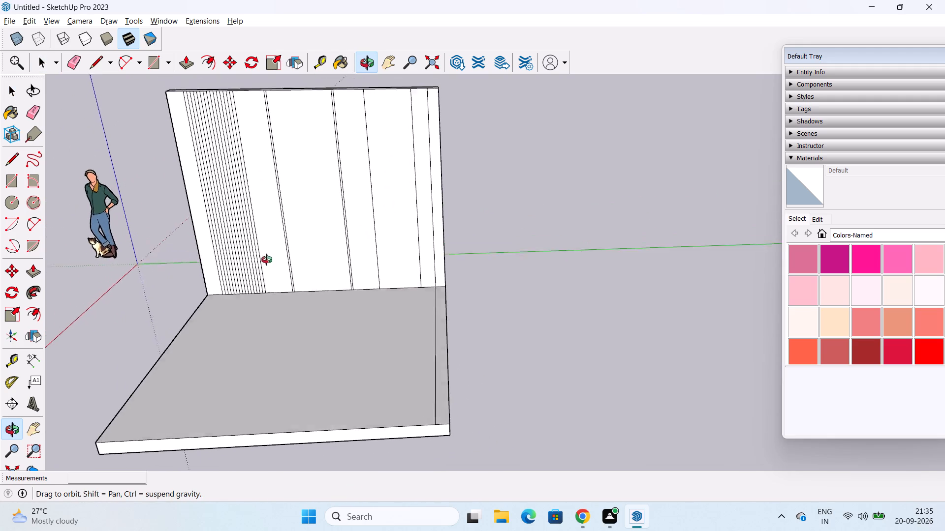
middle_click_drag(267, 260, 286, 239)
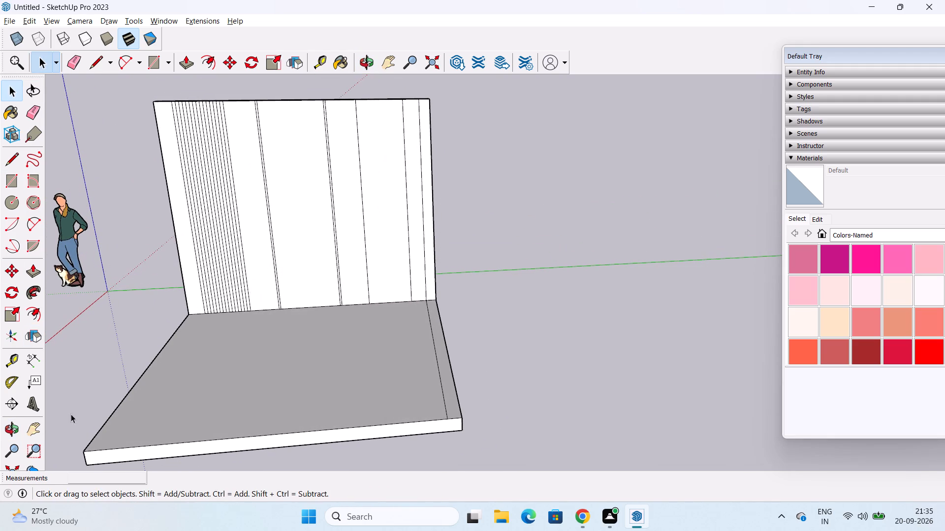
left_click(31, 365)
scroll(239, 343, "up", 2)
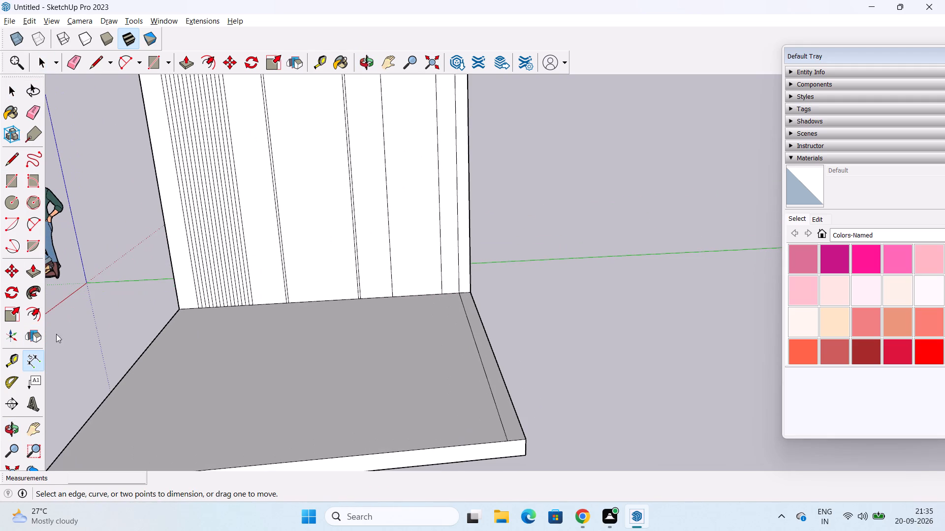
scroll(171, 325, "up", 4)
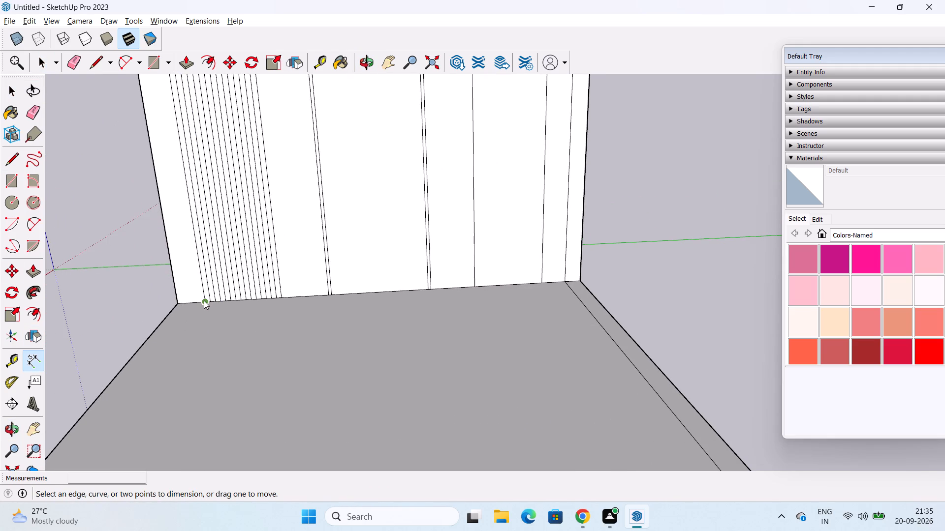
left_click(204, 301)
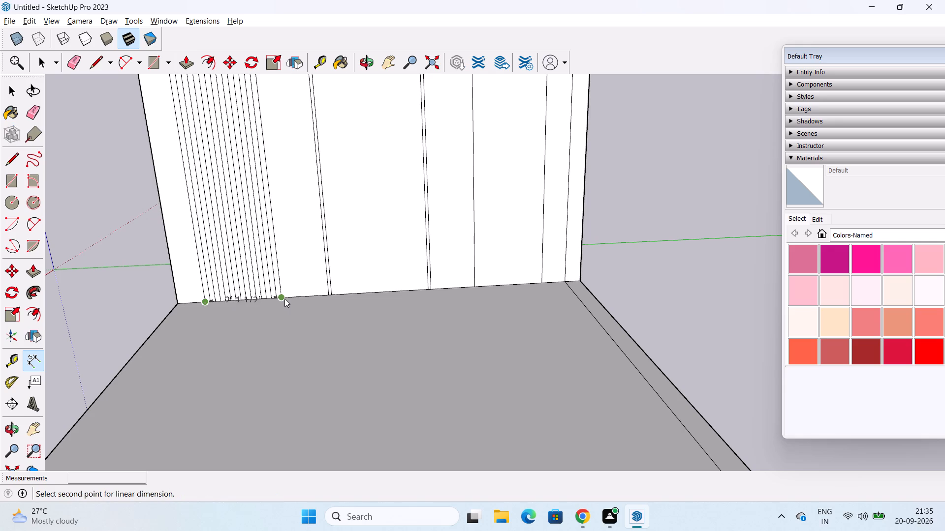
left_click(283, 298)
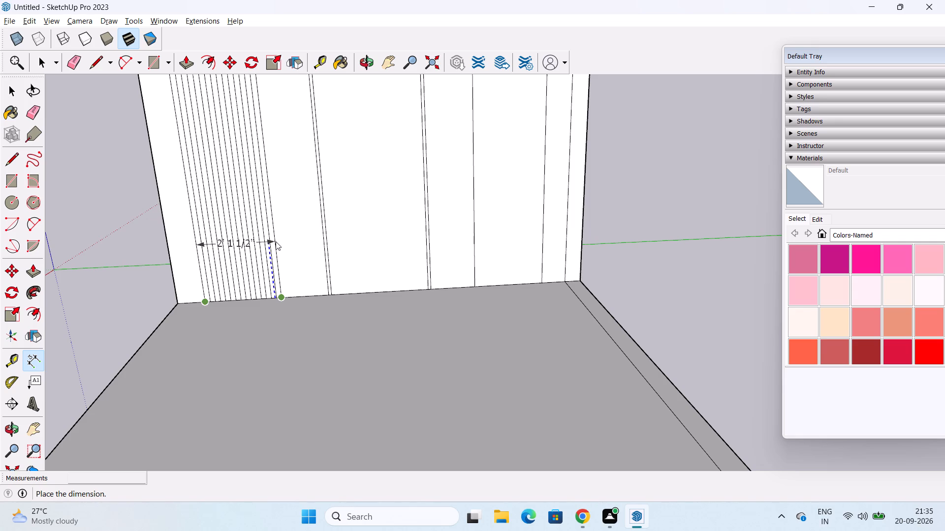
key("Escape")
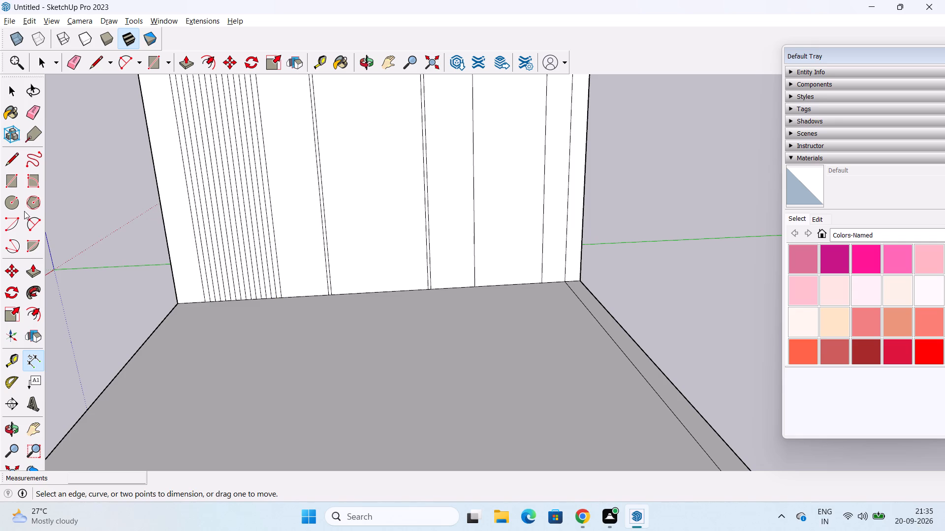
left_click(28, 359)
scroll(215, 351, "up", 2)
left_click(202, 295)
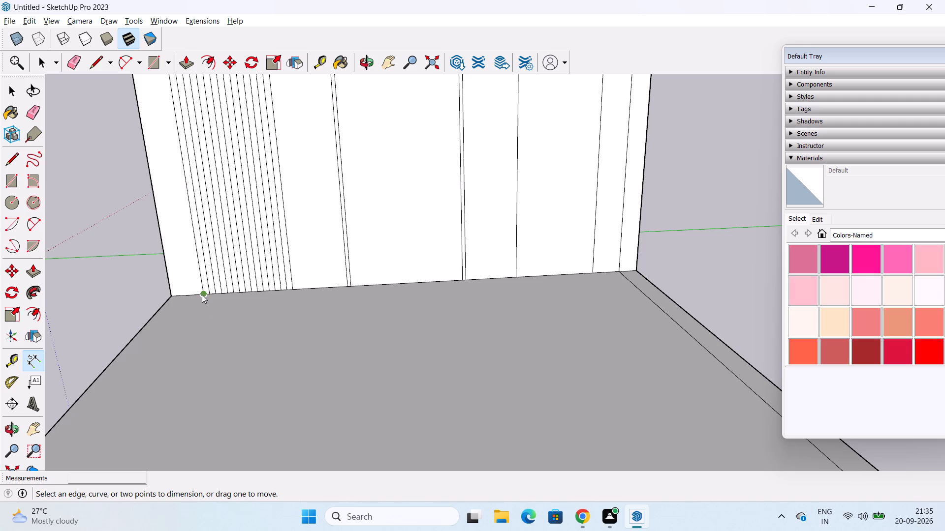
left_click(291, 288)
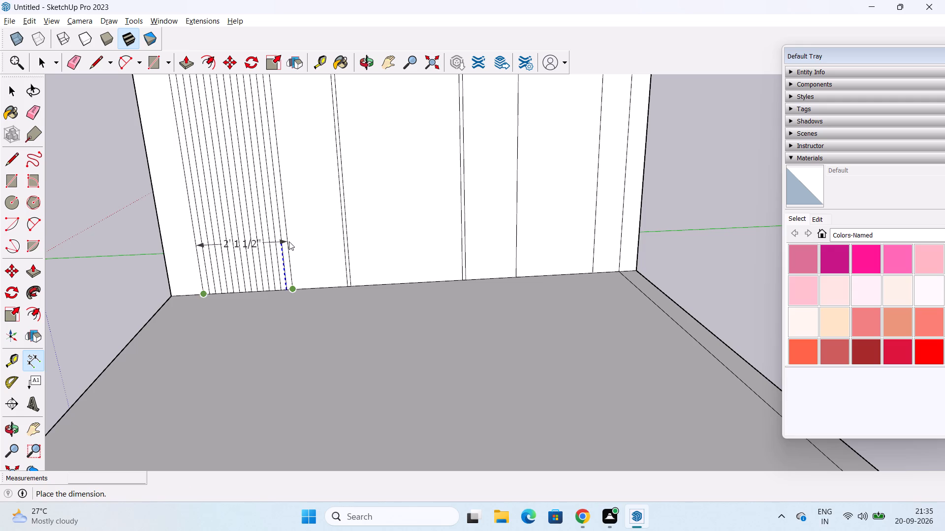
key("Escape")
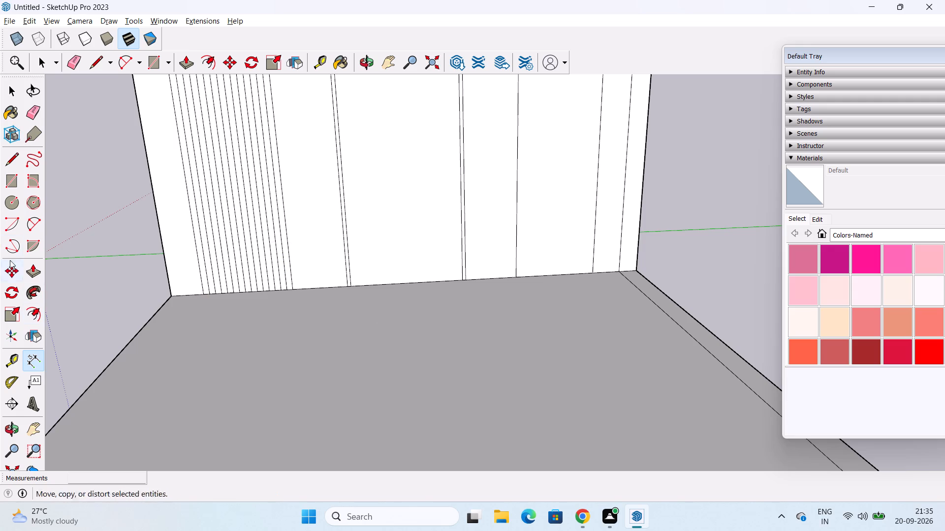
Measure the undivided section at the wall's other end, between the plain panel line and the 9" offset line.
left_click(30, 363)
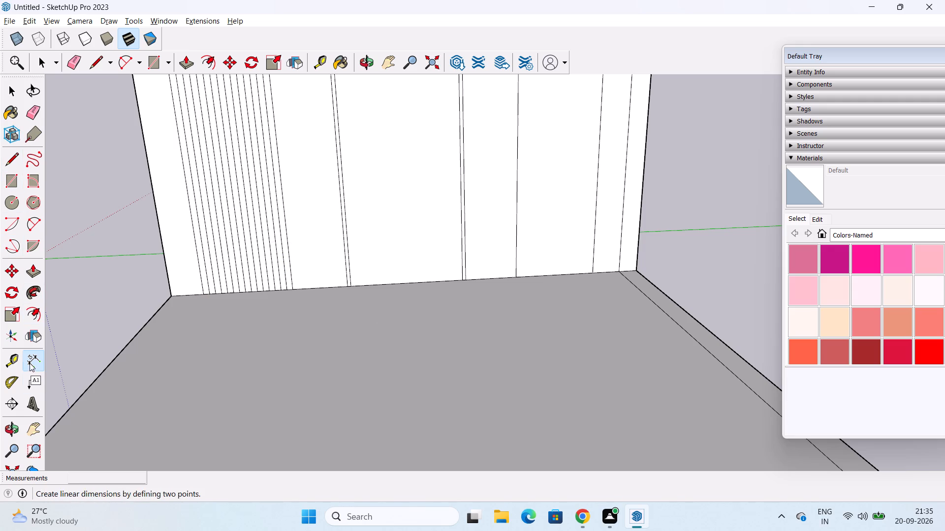
left_click(517, 276)
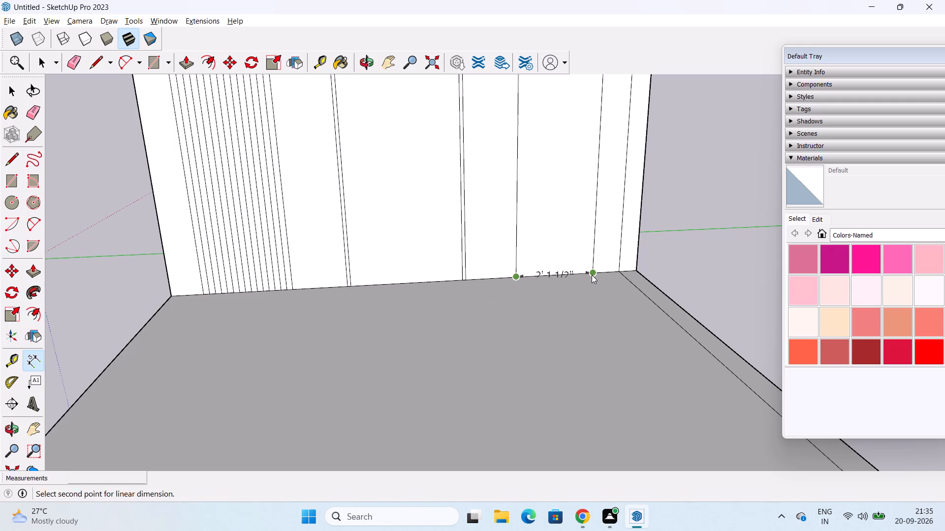
left_click(591, 274)
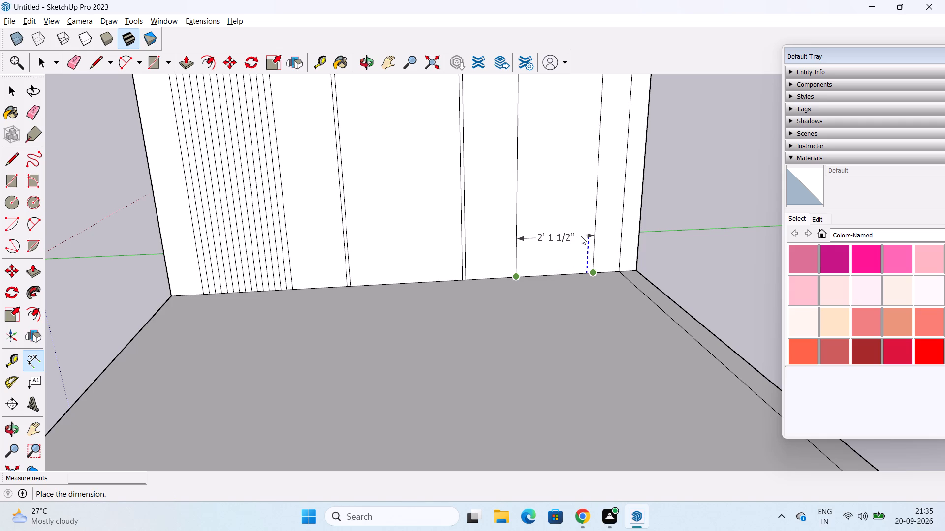
key("Escape")
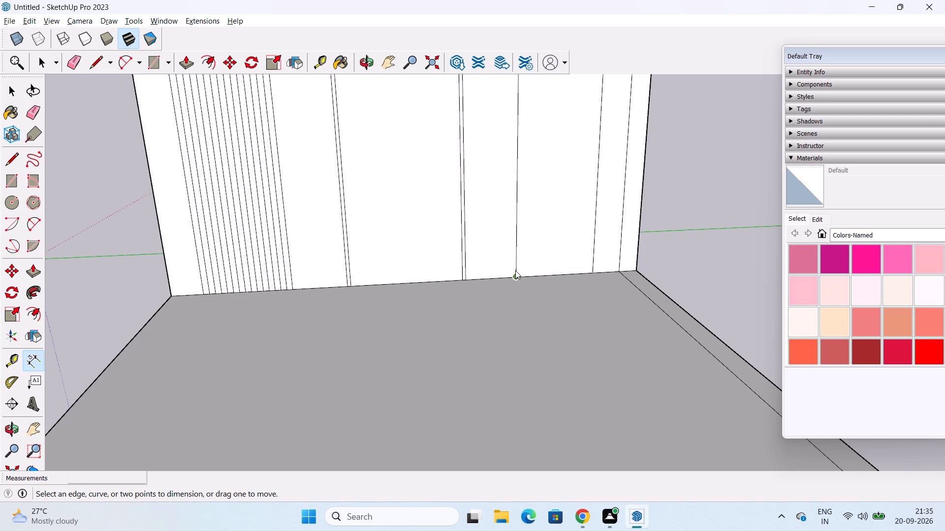
Copy the plain panel line 2' 1 1/2" onto the 9" offset line at the undivided end, dividing the gap into 15 equal strips.
key("space")
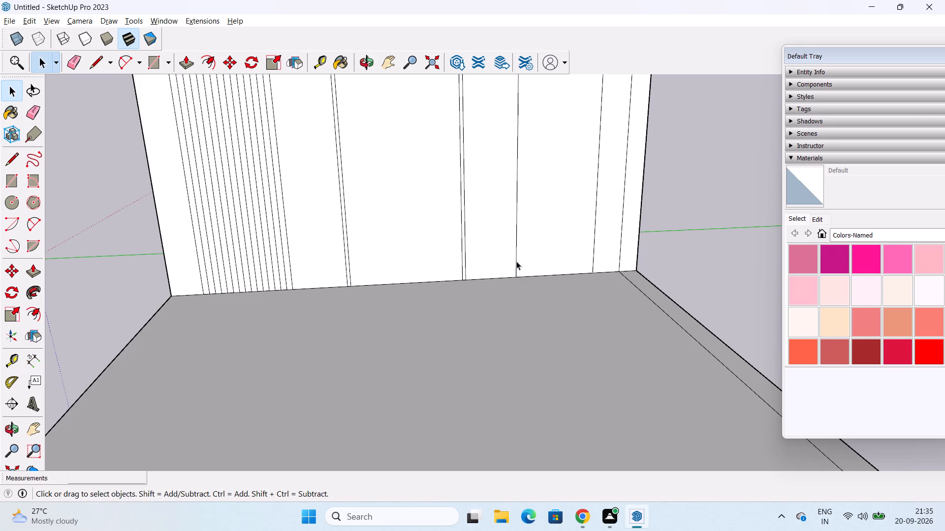
left_click(516, 261)
key("m")
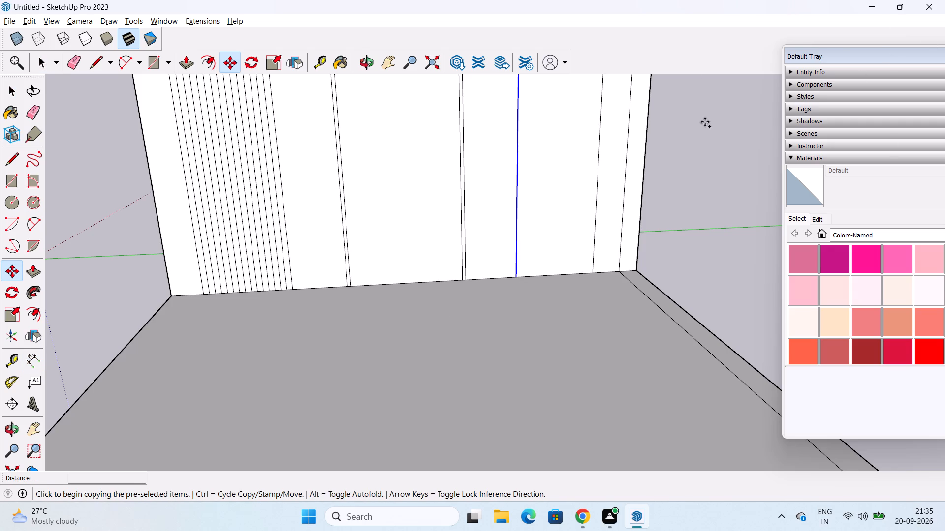
left_click(517, 275)
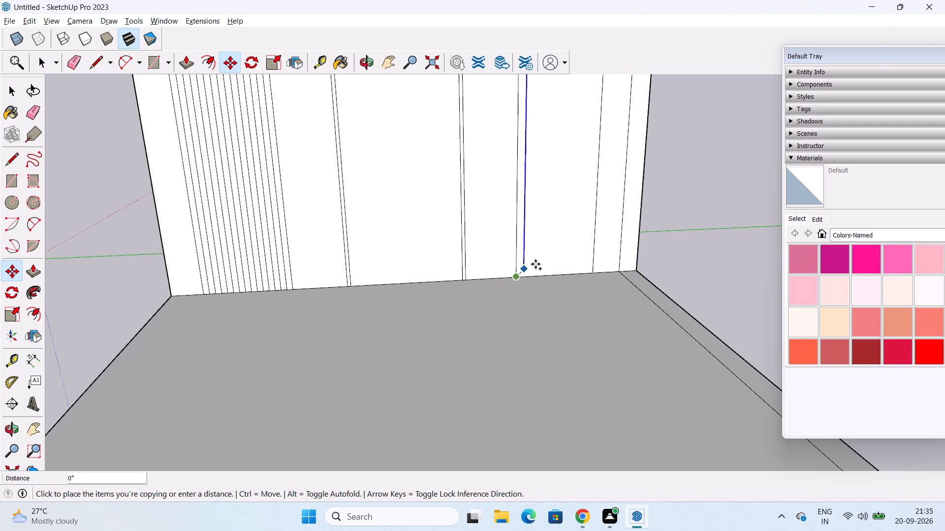
left_click(593, 271)
type("/15")
key("Return")
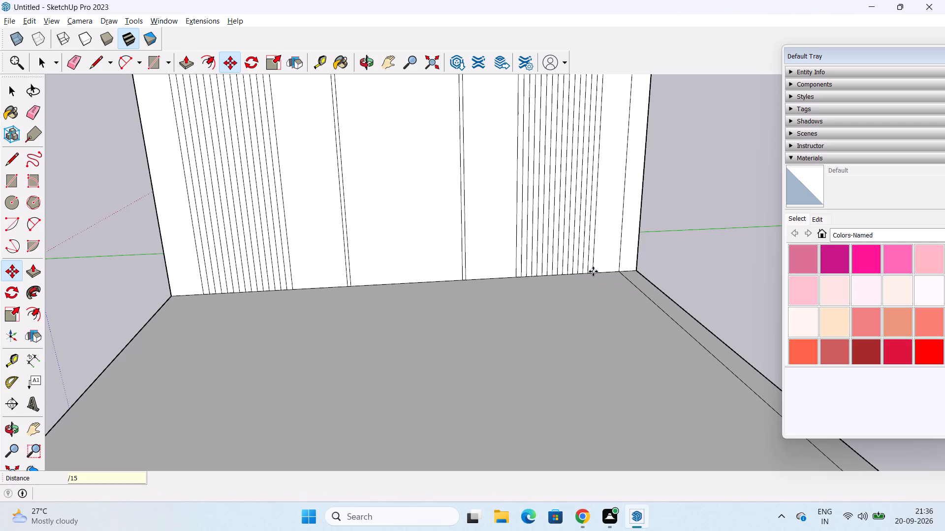
key("space")
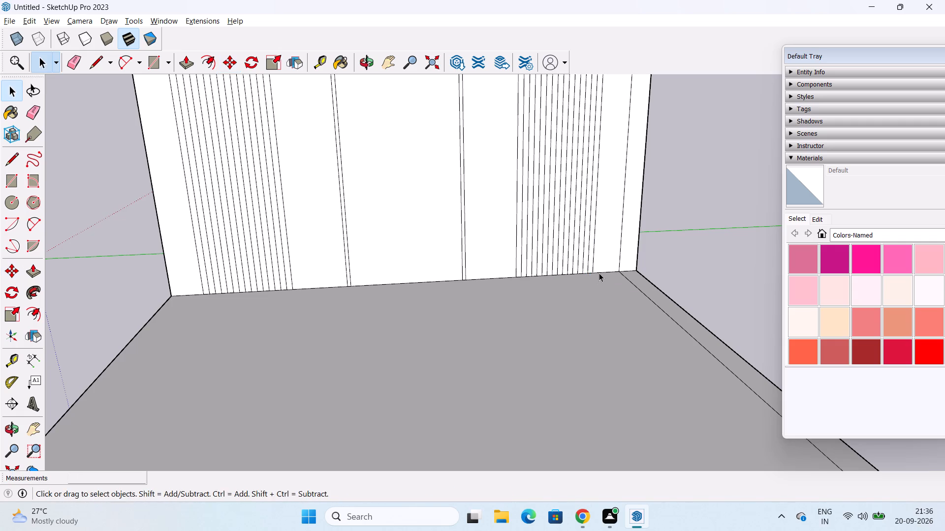
Push/Pull the first fluted section's strip nearest the wall's middle outward by 1.5".
middle_click_drag(599, 272, 591, 288)
scroll(591, 284, "down", 6)
middle_click_drag(549, 248, 495, 383, "shift")
middle_click_drag(347, 328, 347, 402)
scroll(356, 357, "up", 4)
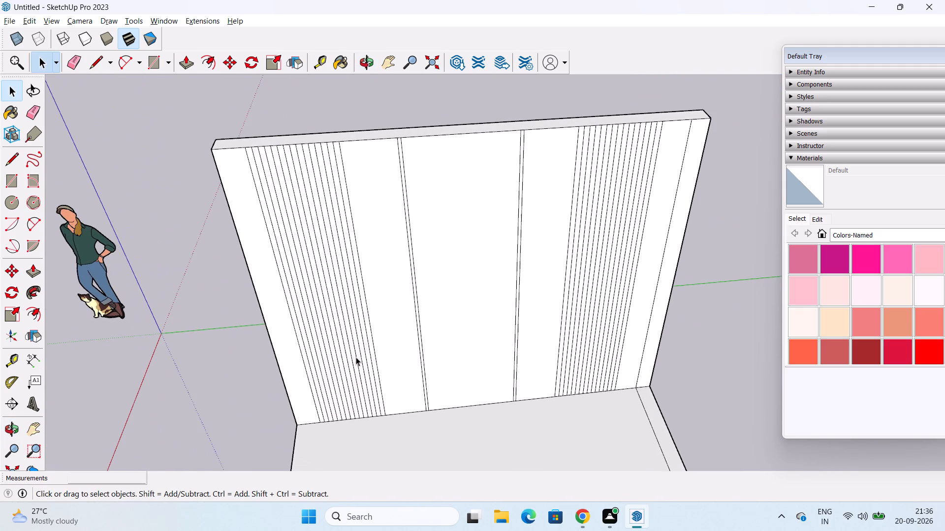
left_click(35, 275)
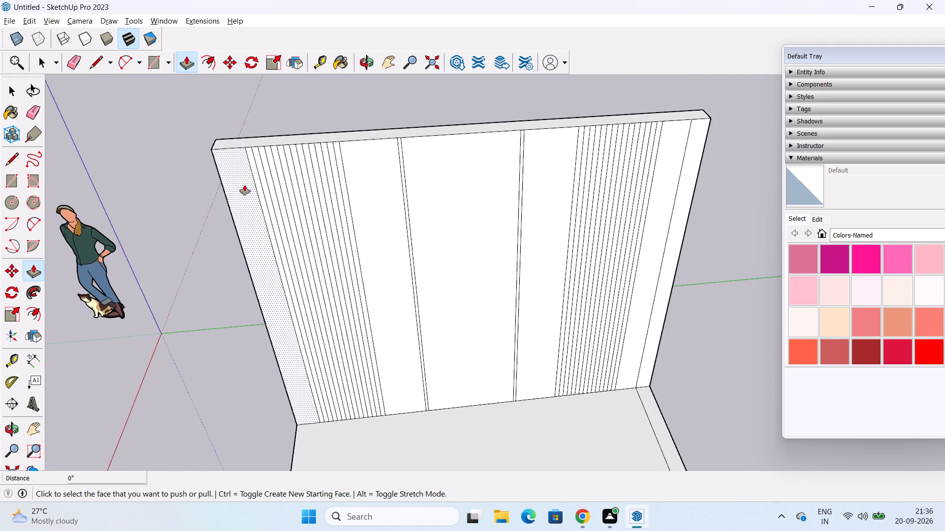
left_click(339, 179)
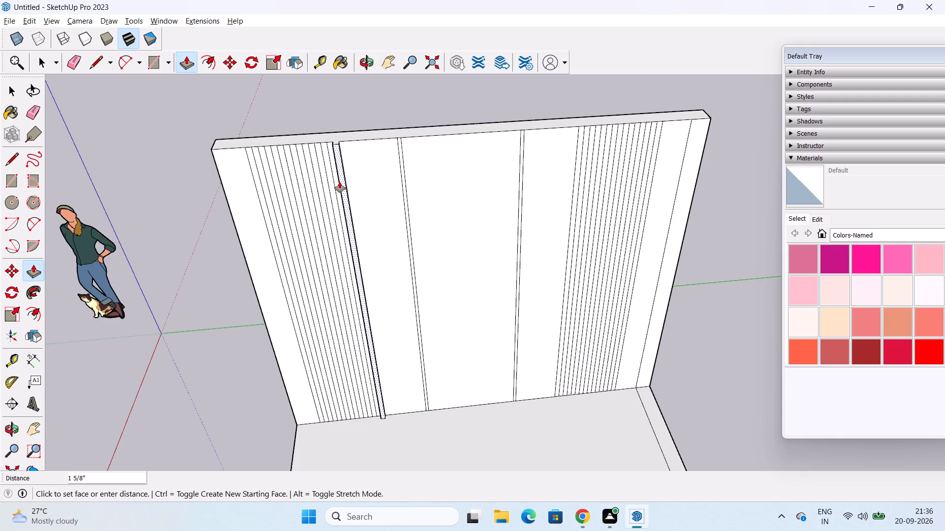
type("1.5")
key("shift+quotedbl")
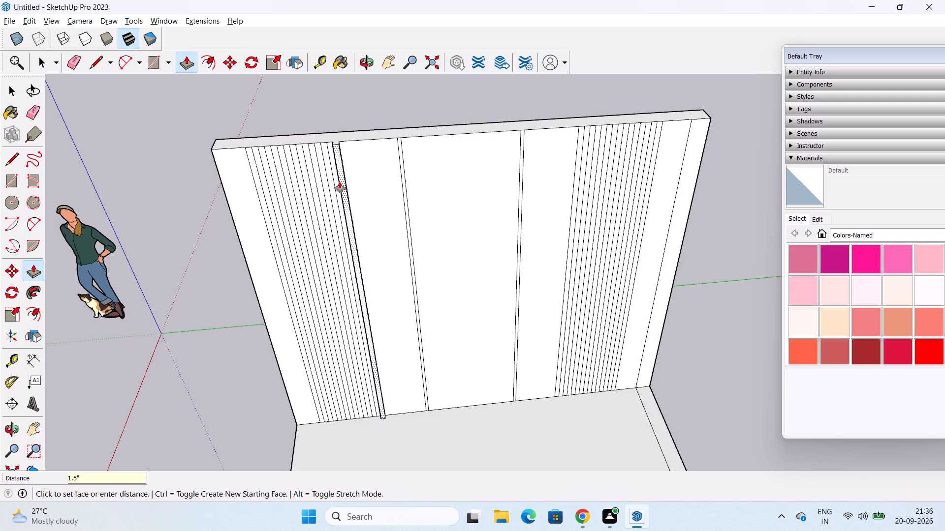
key("Return")
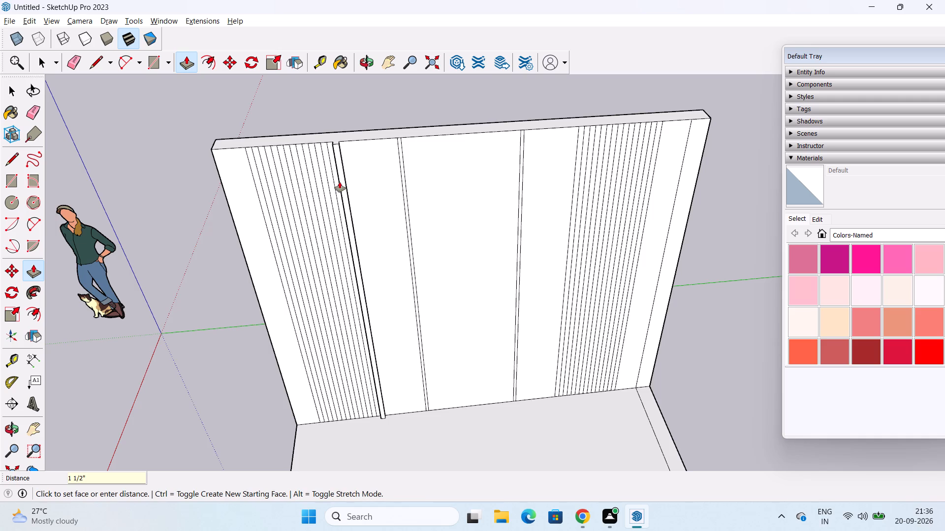
Repeat the 1 1/2" outward pull on every second remaining strip of the first fluted section, through to its outermost strip.
middle_click_drag(340, 182, 333, 148)
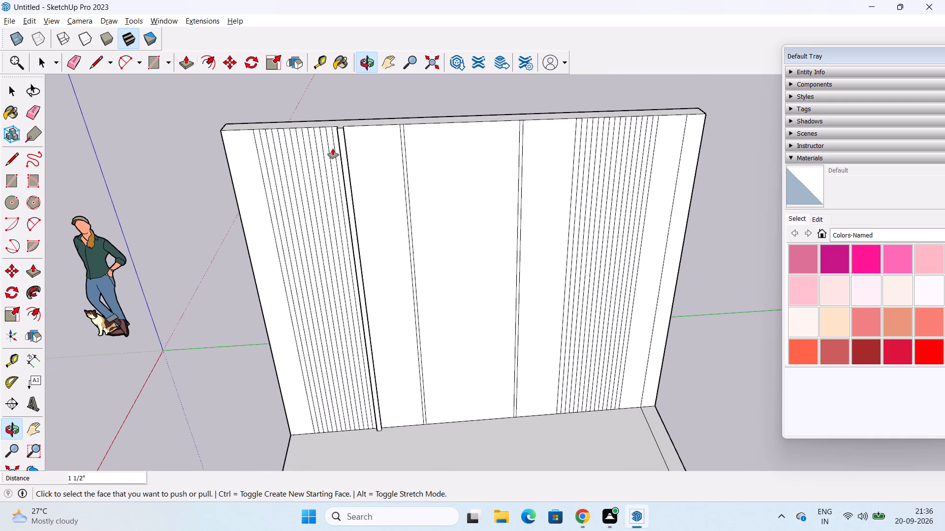
scroll(349, 174, "up", 5)
middle_click_drag(314, 160, 351, 243)
scroll(314, 144, "up", 3)
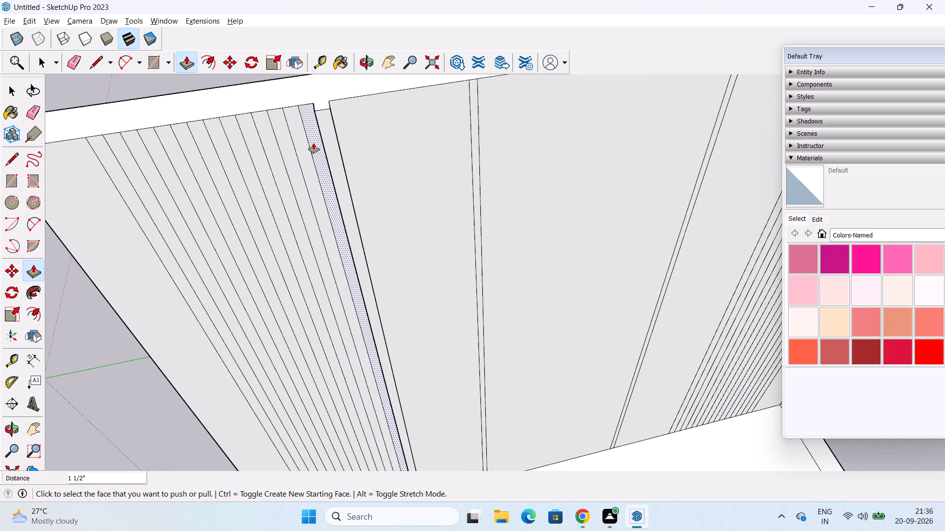
double_click(303, 141)
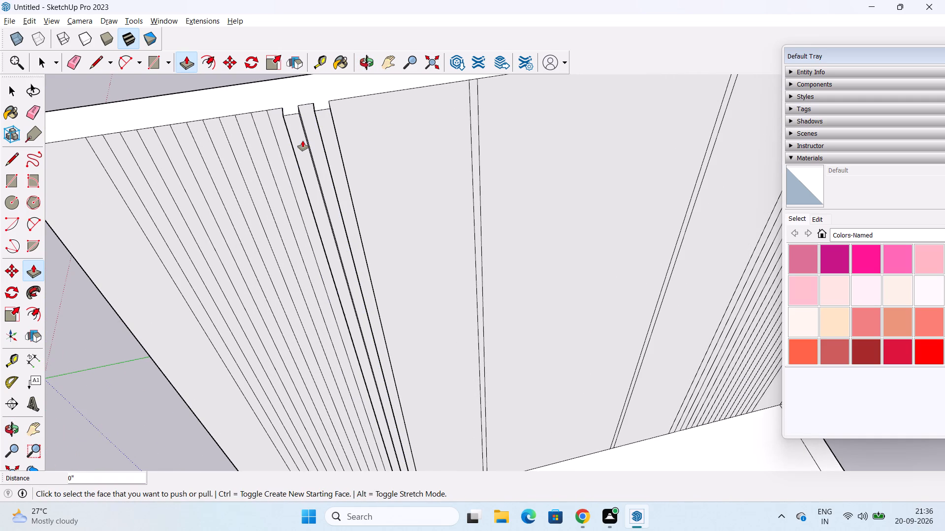
double_click(271, 144)
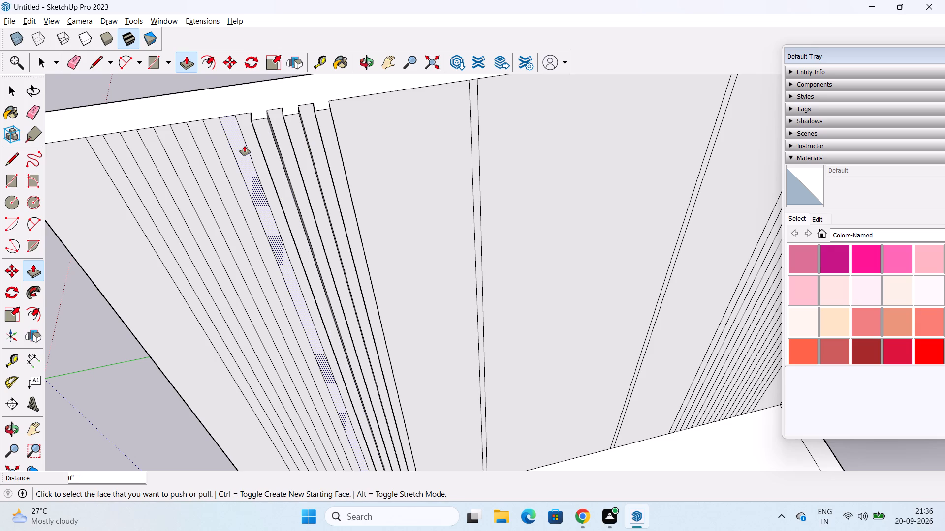
left_click(245, 146)
double_click(245, 146)
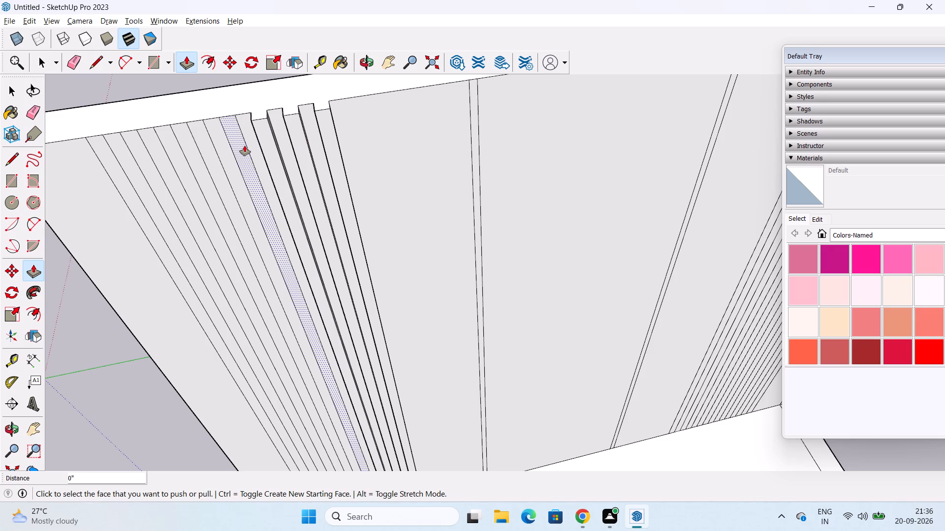
middle_click(245, 146)
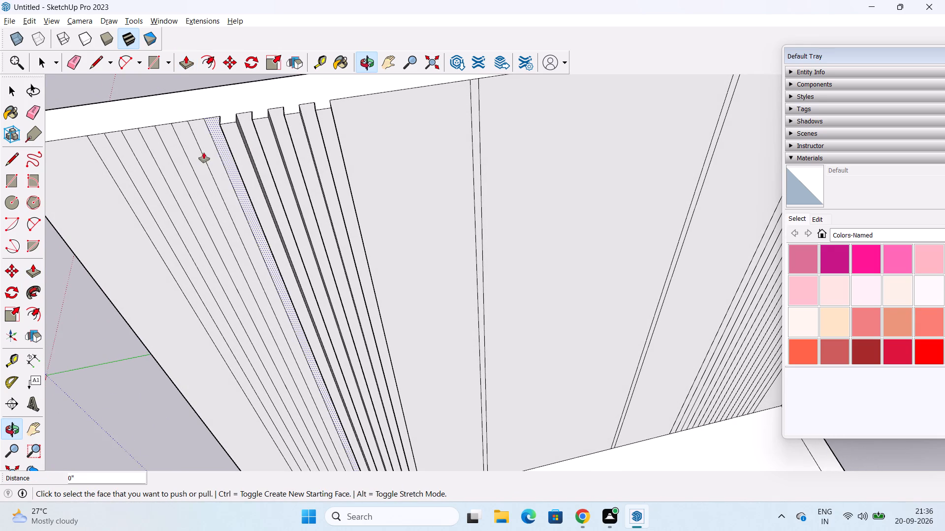
double_click(213, 152)
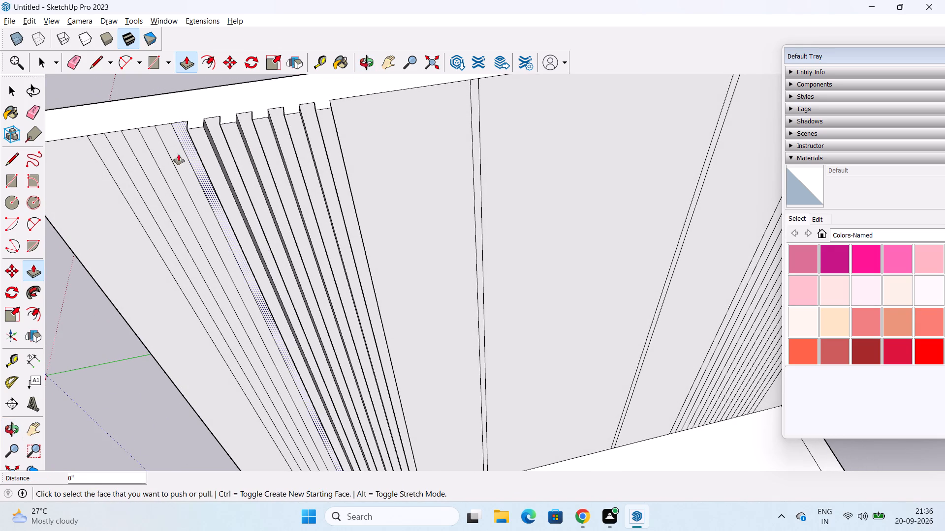
double_click(179, 150)
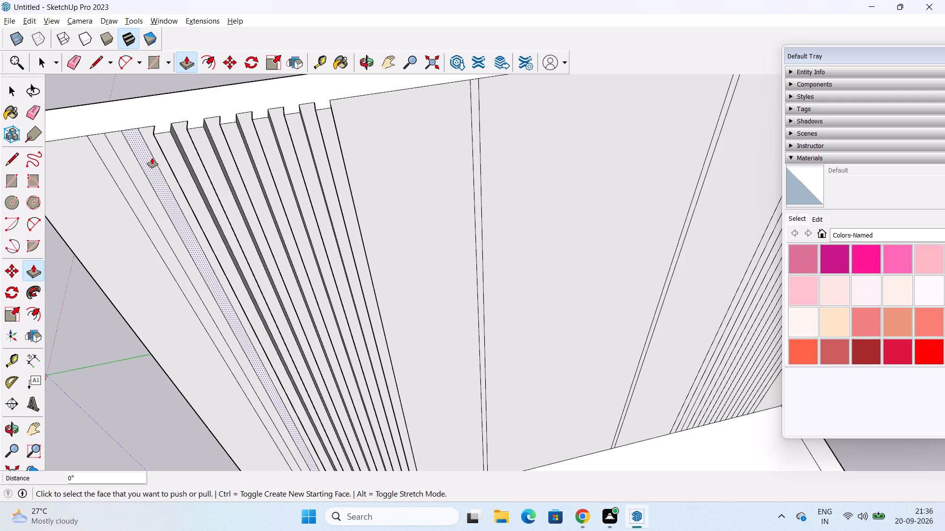
double_click(152, 158)
double_click(118, 174)
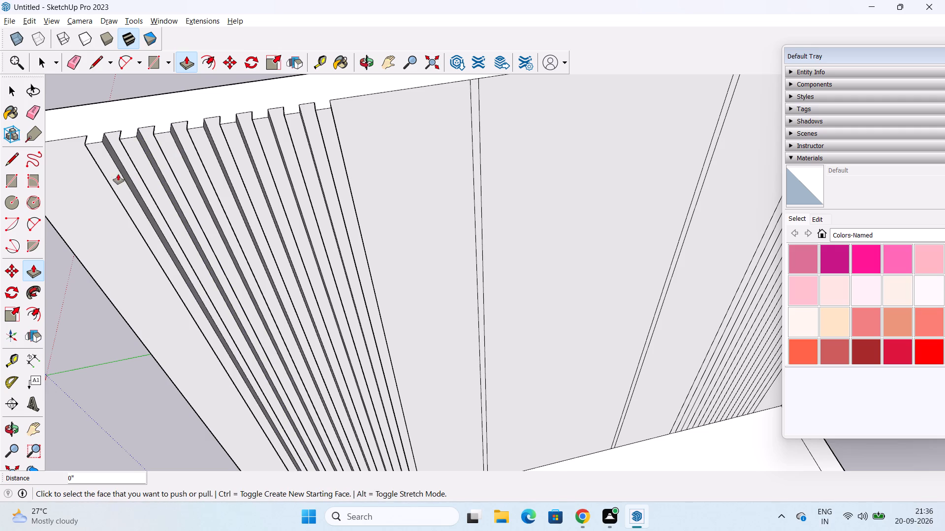
Repeat the 1 1/2" outward pull on every second strip of the second fluted section, from nearest the wall's middle, leaving the outermost strip flat.
scroll(194, 150, "down", 5)
middle_click_drag(211, 147, 165, 188)
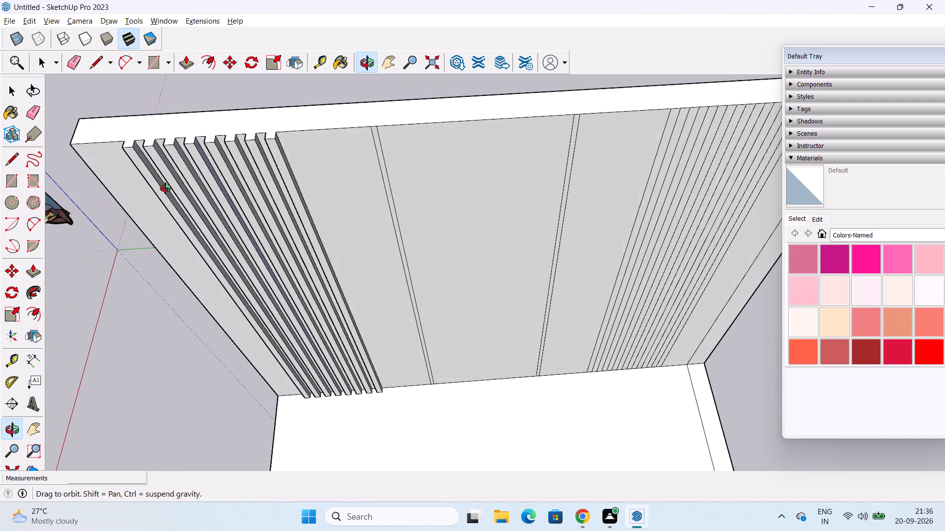
middle_click_drag(165, 188, 213, 118)
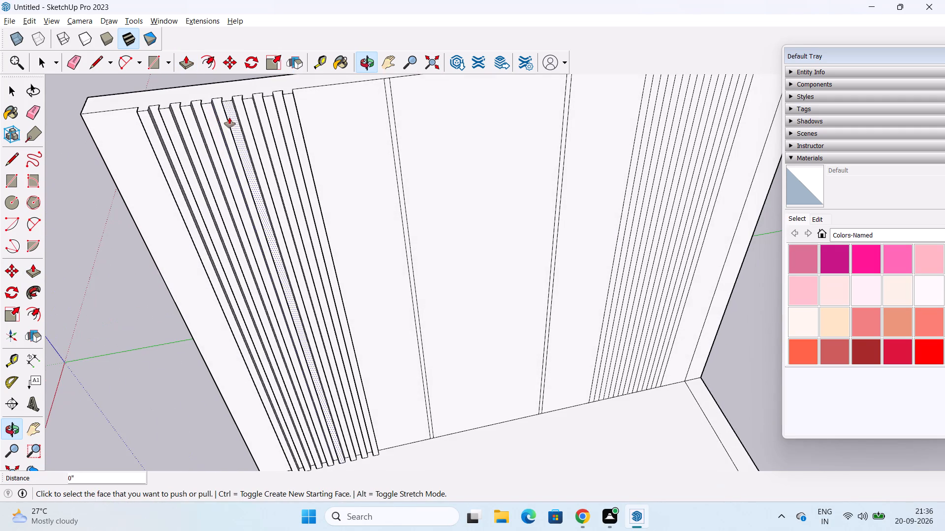
scroll(251, 122, "down", 1)
scroll(297, 132, "down", 1)
middle_click_drag(533, 153, 395, 216)
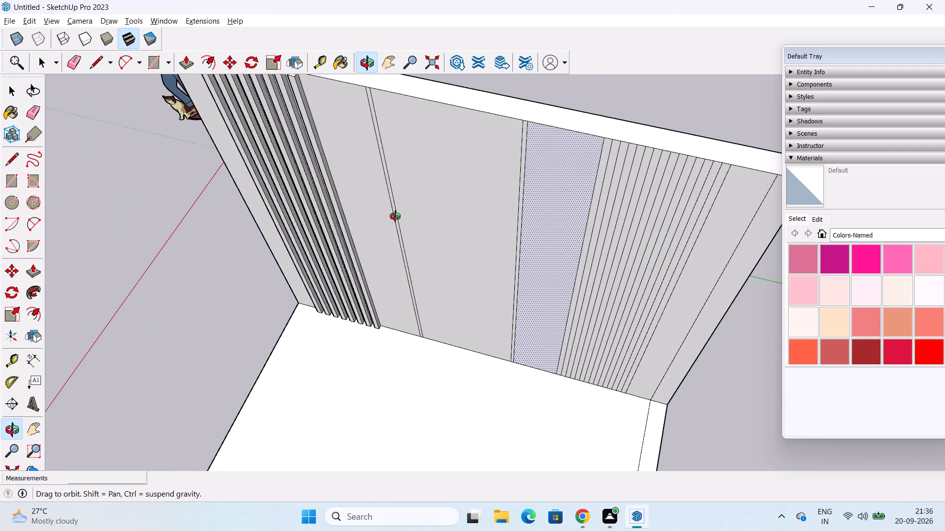
middle_click_drag(395, 216, 395, 216)
middle_click_drag(513, 203, 378, 243, "shift")
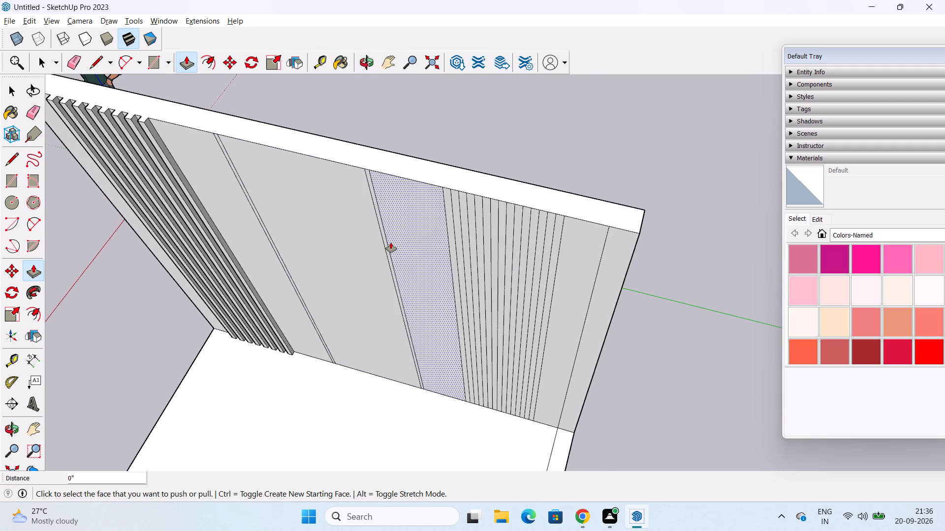
double_click(447, 216)
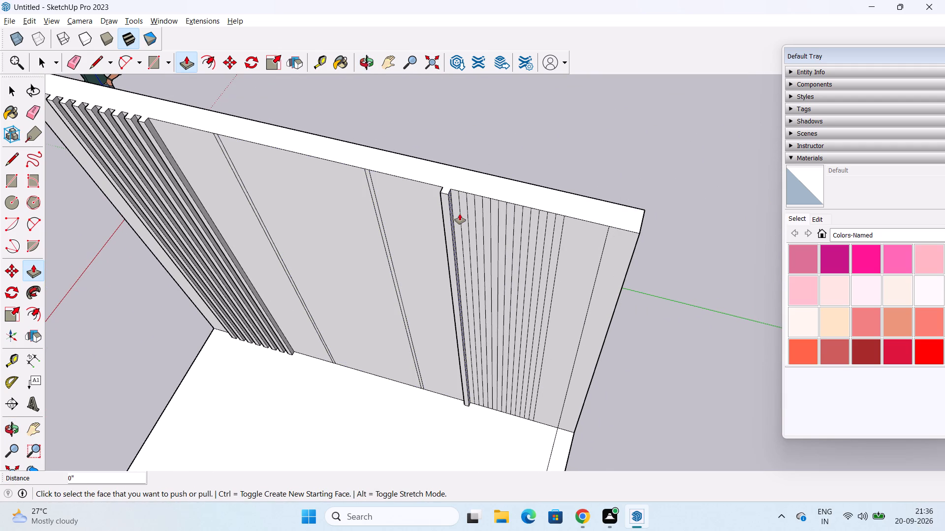
double_click(466, 218)
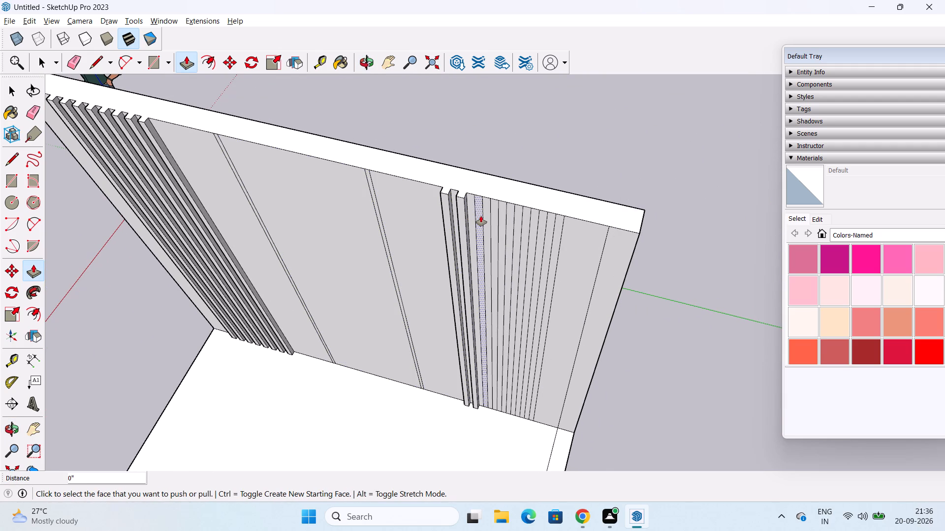
double_click(481, 216)
double_click(494, 215)
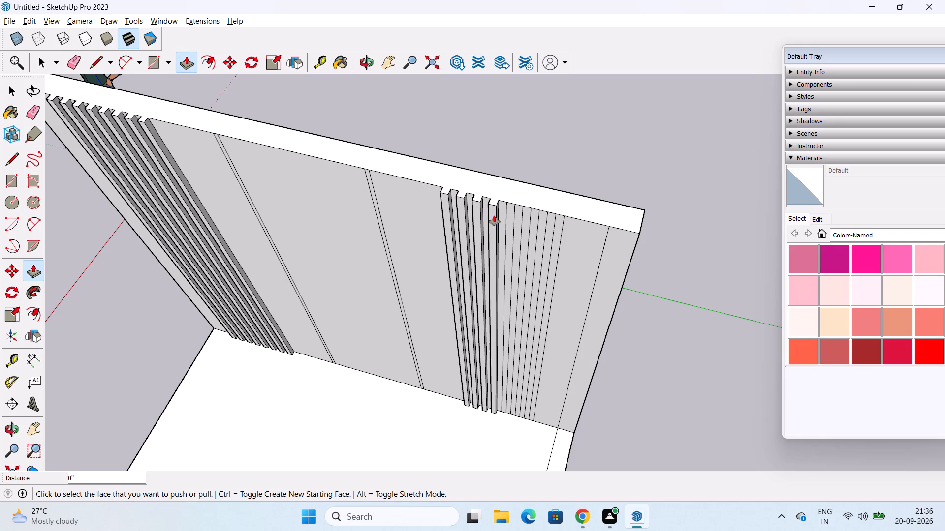
double_click(512, 221)
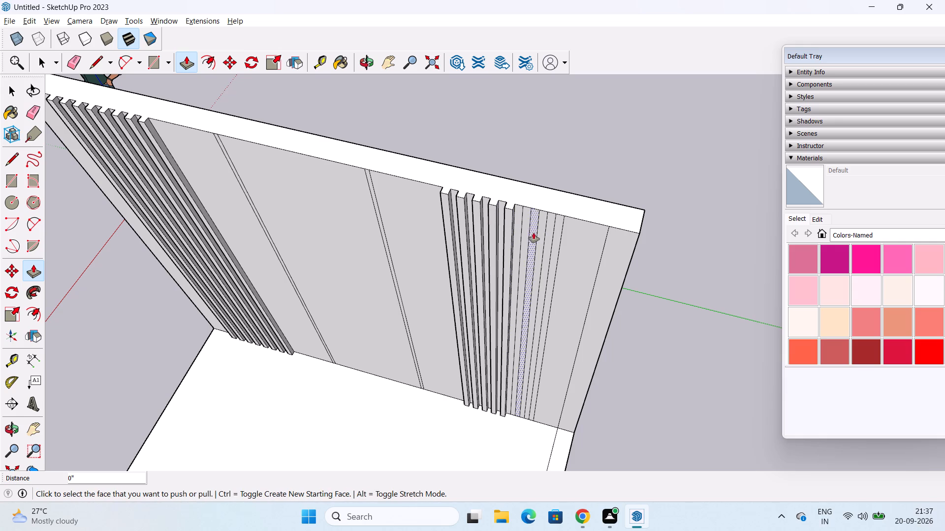
double_click(524, 235)
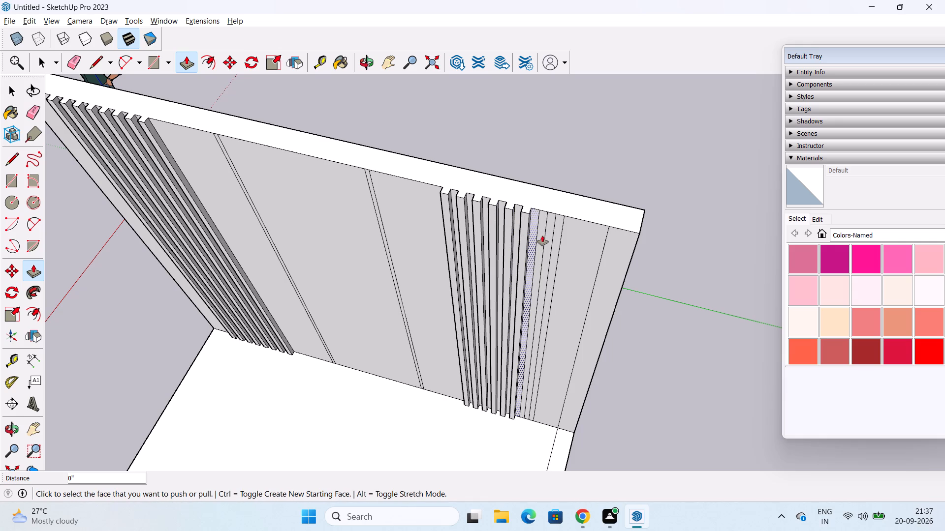
double_click(542, 236)
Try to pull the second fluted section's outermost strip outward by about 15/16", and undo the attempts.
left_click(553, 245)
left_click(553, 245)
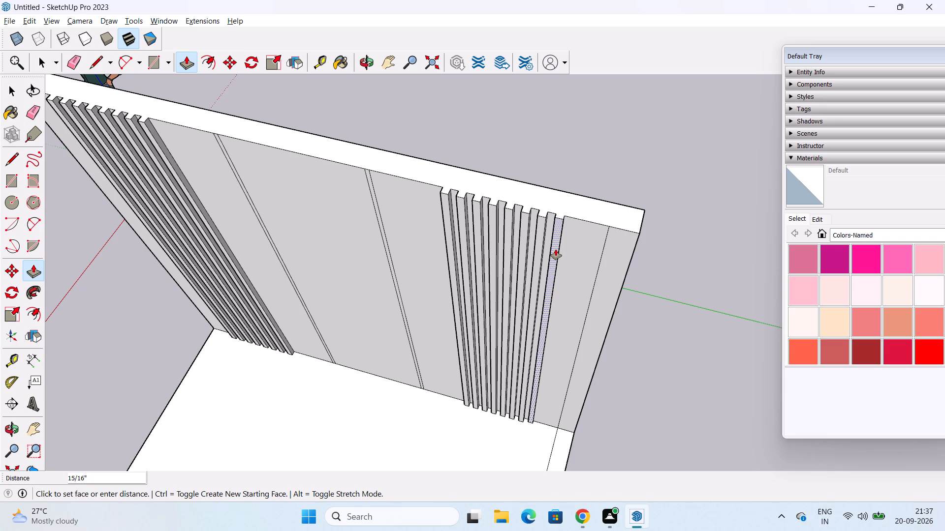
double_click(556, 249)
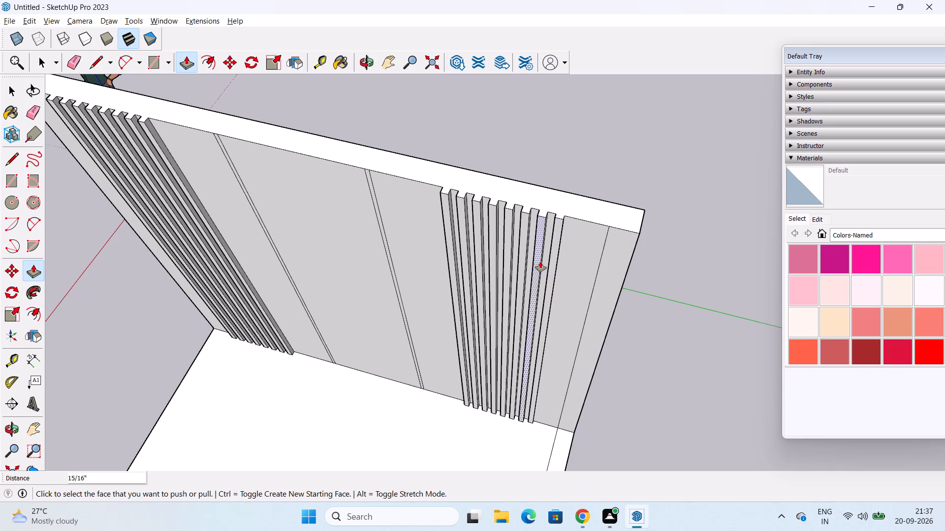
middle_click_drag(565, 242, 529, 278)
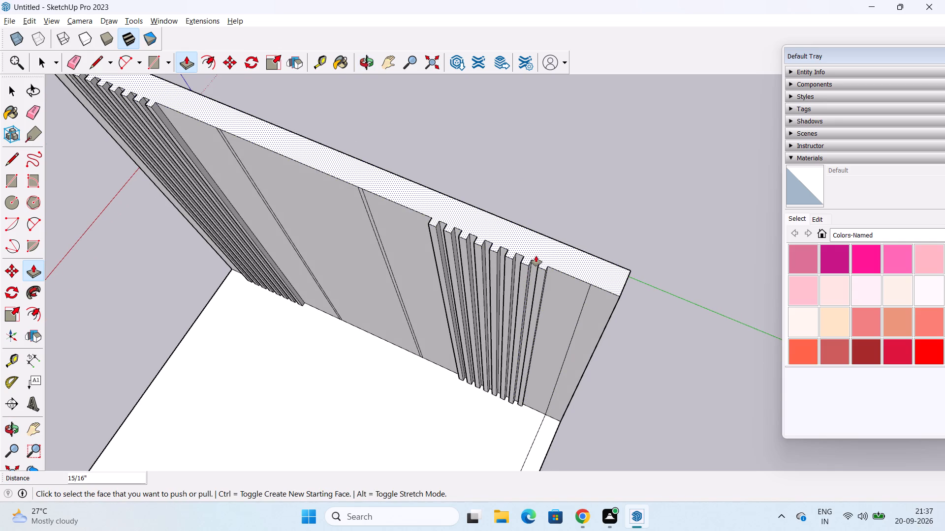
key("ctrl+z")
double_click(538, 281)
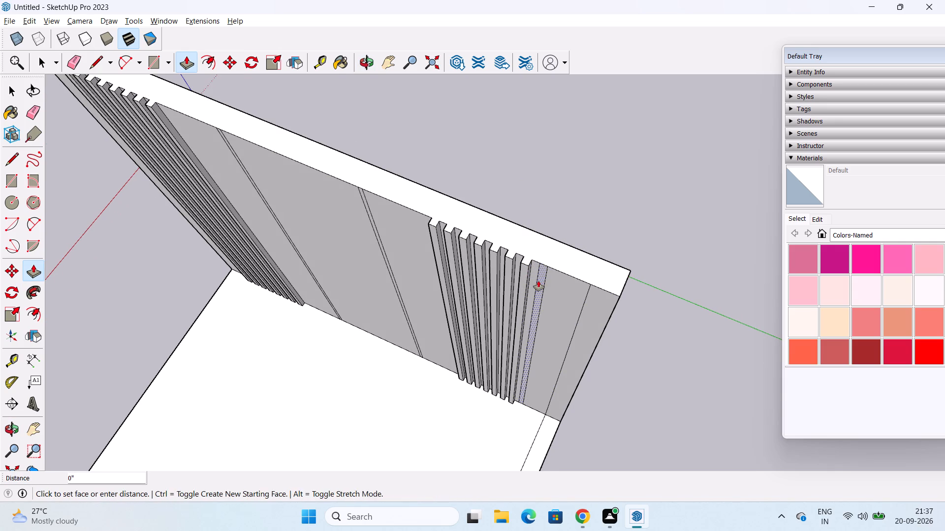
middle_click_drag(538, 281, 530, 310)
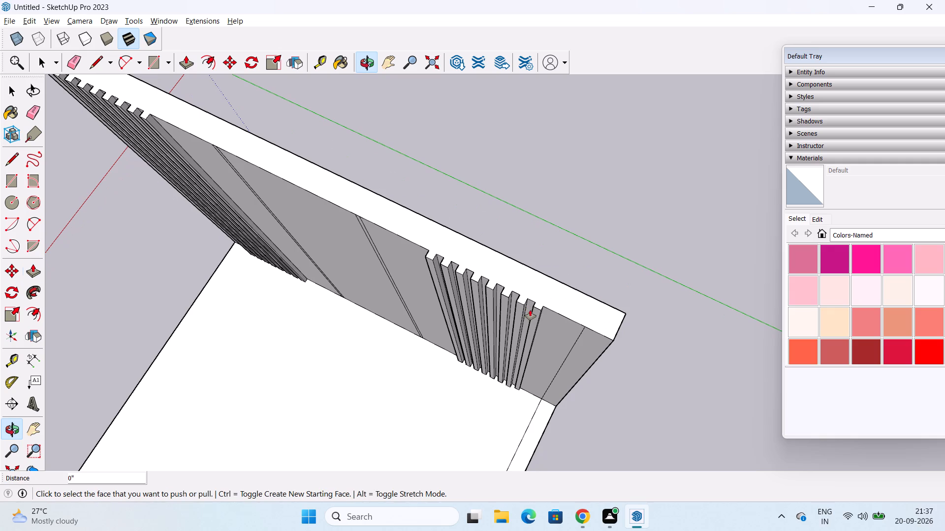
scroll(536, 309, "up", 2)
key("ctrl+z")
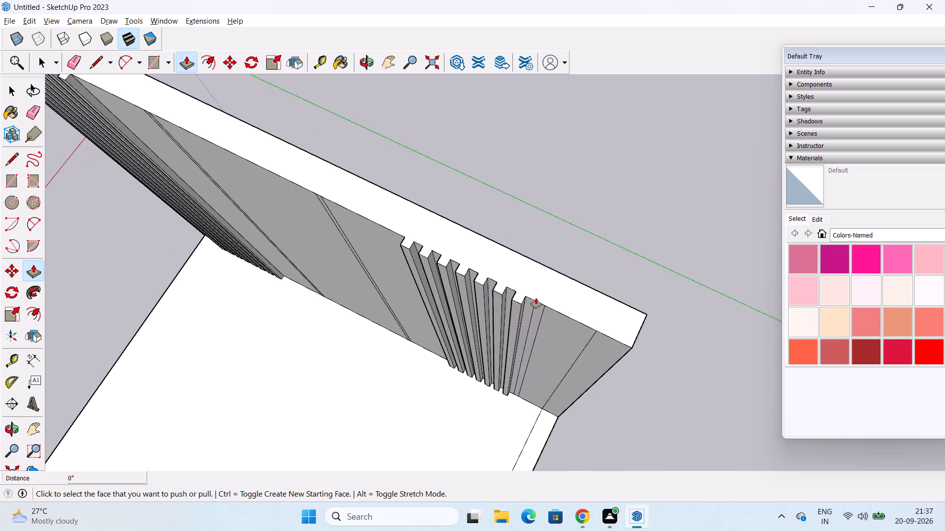
Push/Pull the second fluted section's outermost strip outward by 1 1/2", level with the other raised strips.
left_click(538, 312)
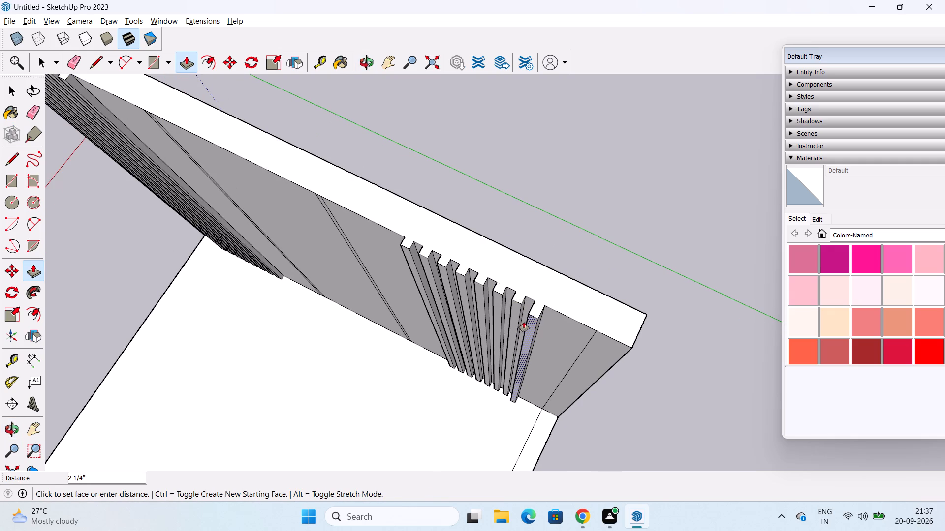
left_click(520, 316)
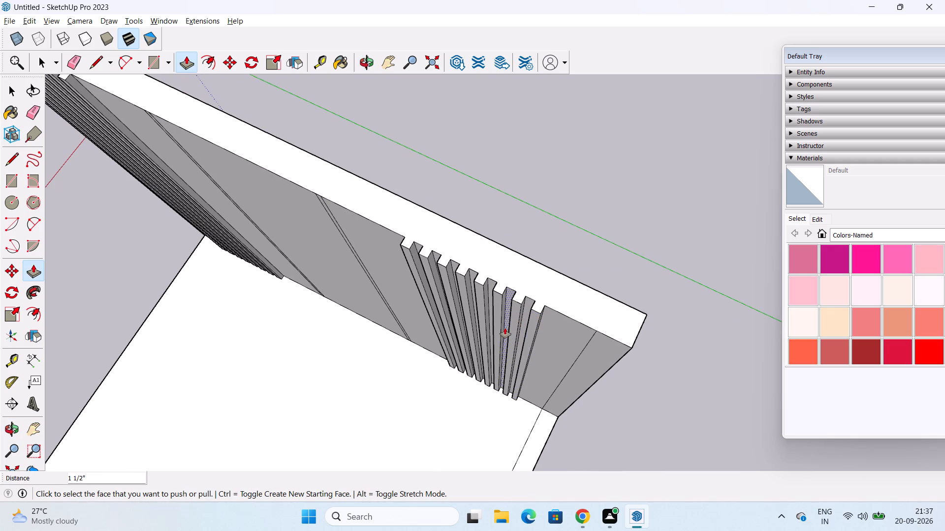
middle_click_drag(511, 324, 548, 238)
key("space")
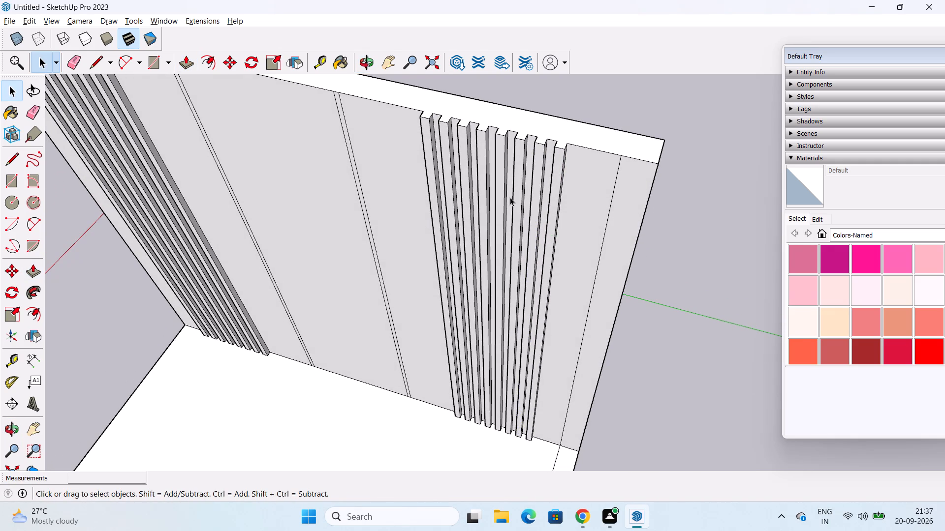
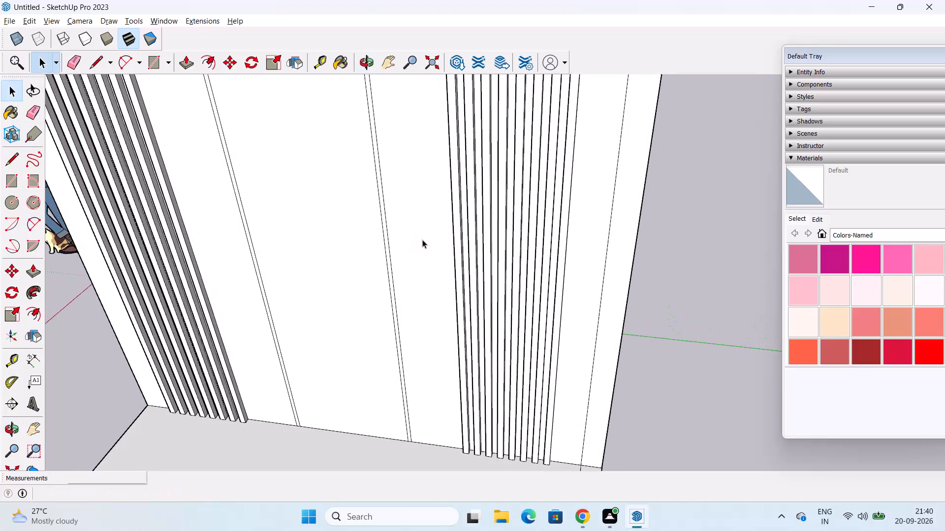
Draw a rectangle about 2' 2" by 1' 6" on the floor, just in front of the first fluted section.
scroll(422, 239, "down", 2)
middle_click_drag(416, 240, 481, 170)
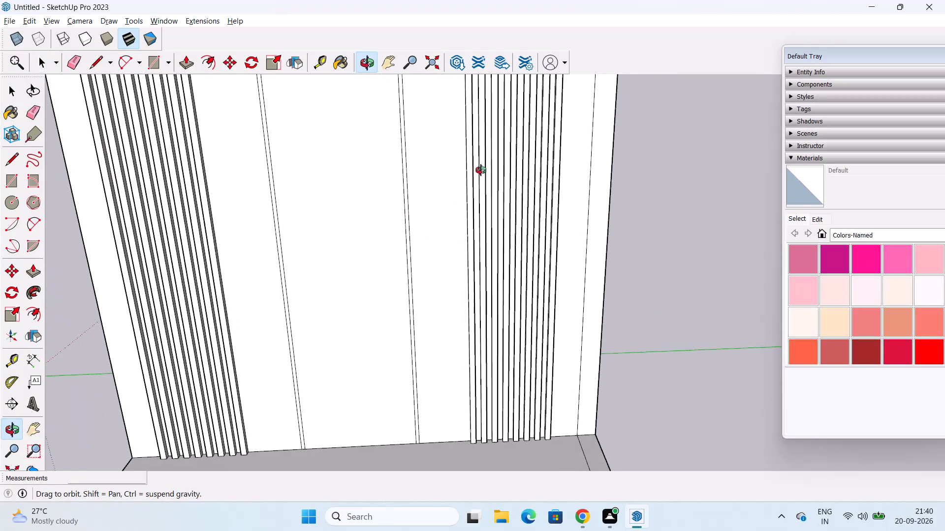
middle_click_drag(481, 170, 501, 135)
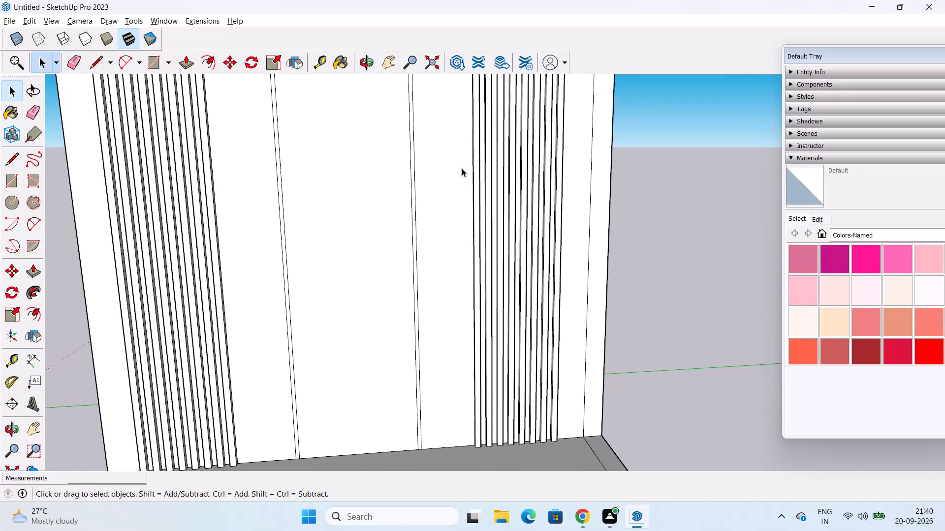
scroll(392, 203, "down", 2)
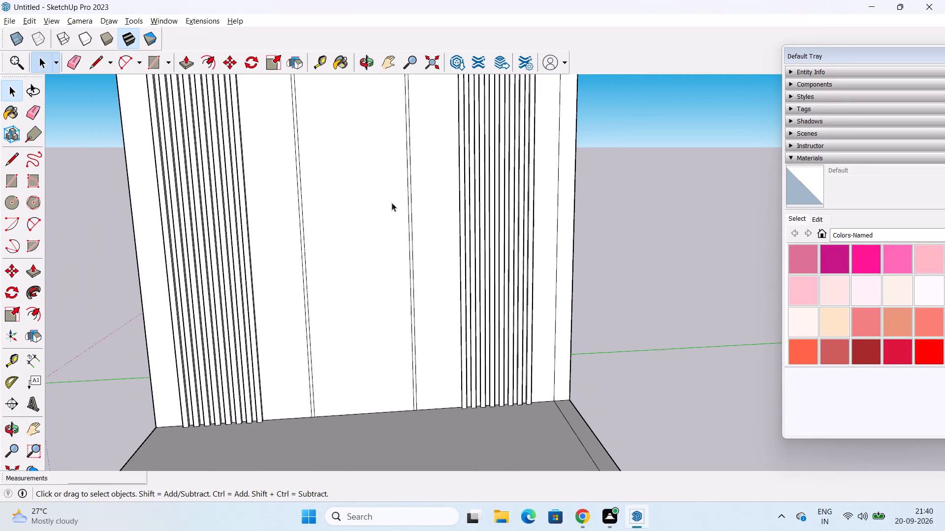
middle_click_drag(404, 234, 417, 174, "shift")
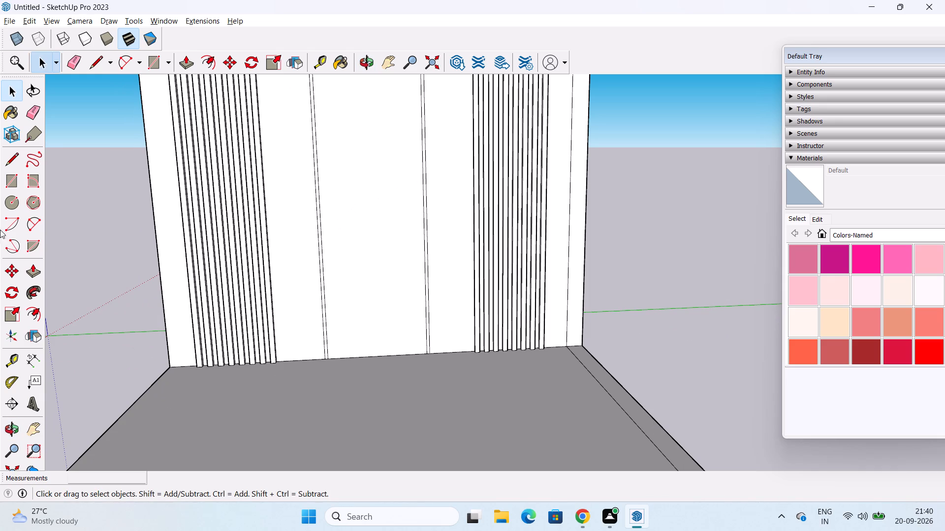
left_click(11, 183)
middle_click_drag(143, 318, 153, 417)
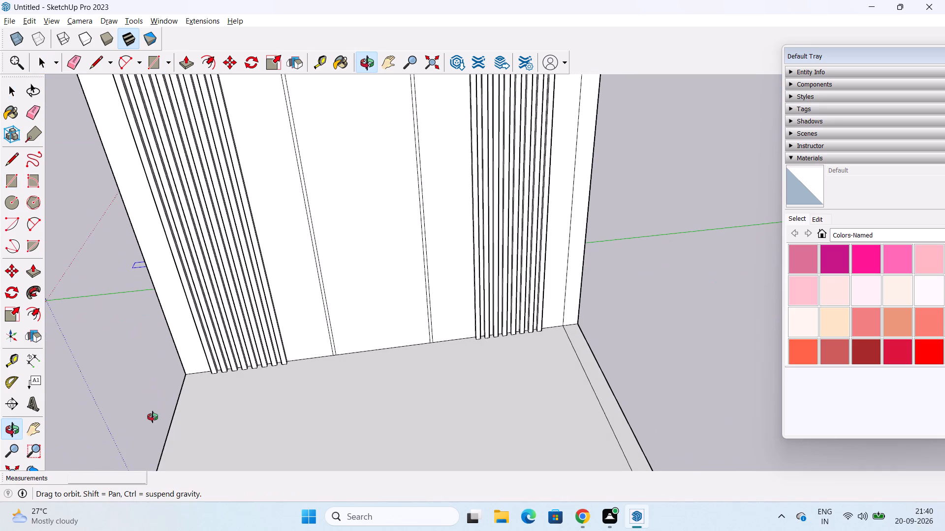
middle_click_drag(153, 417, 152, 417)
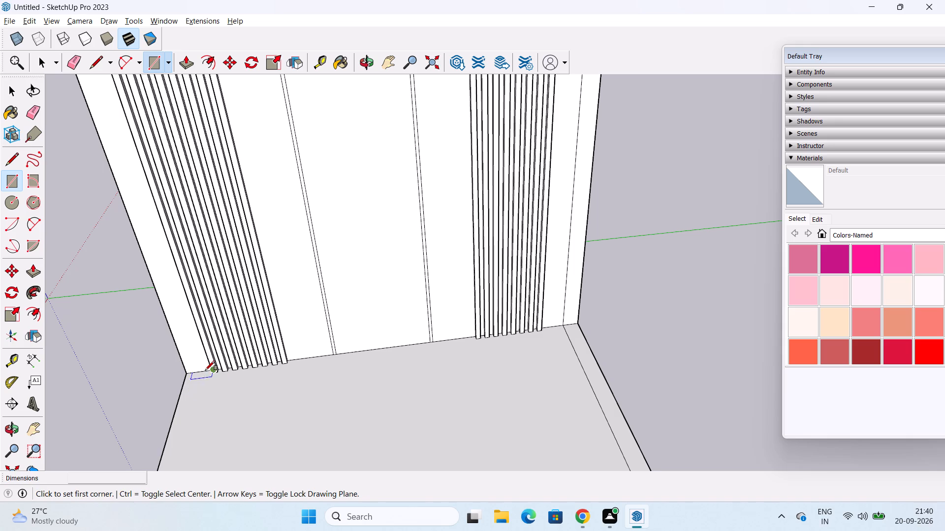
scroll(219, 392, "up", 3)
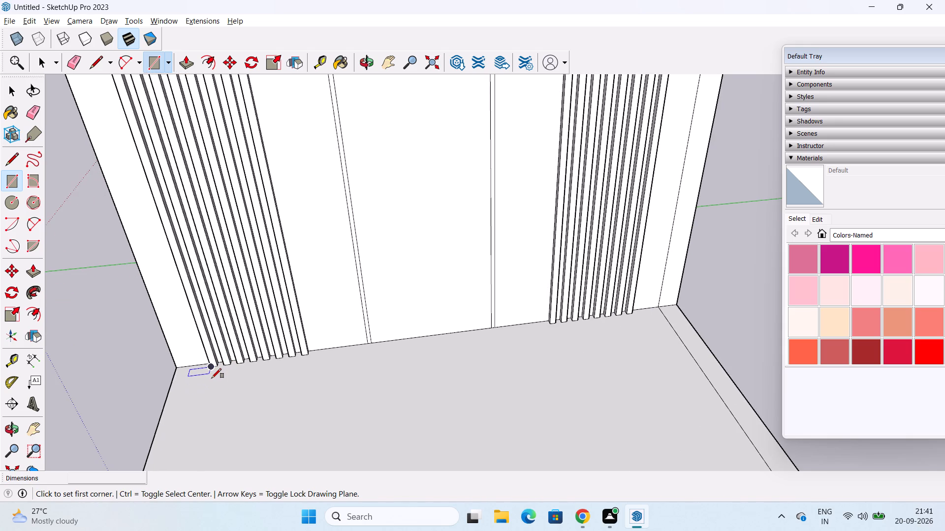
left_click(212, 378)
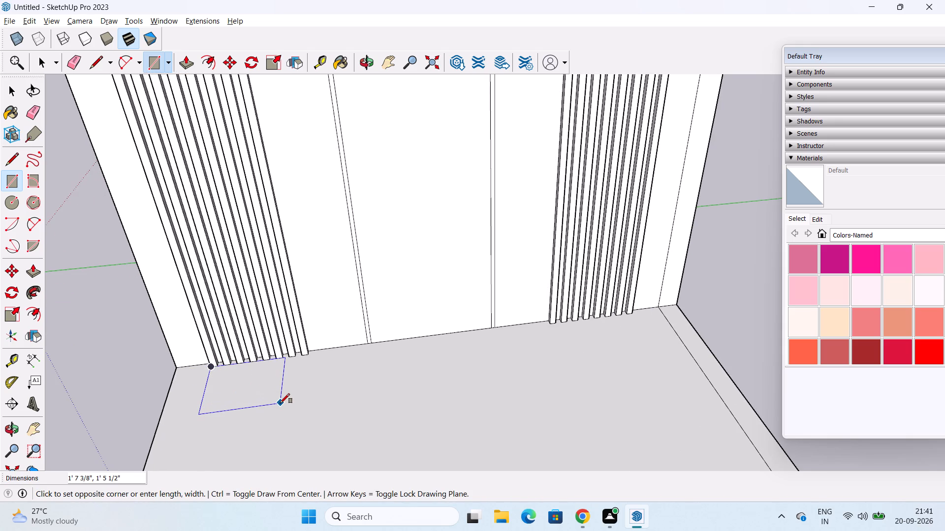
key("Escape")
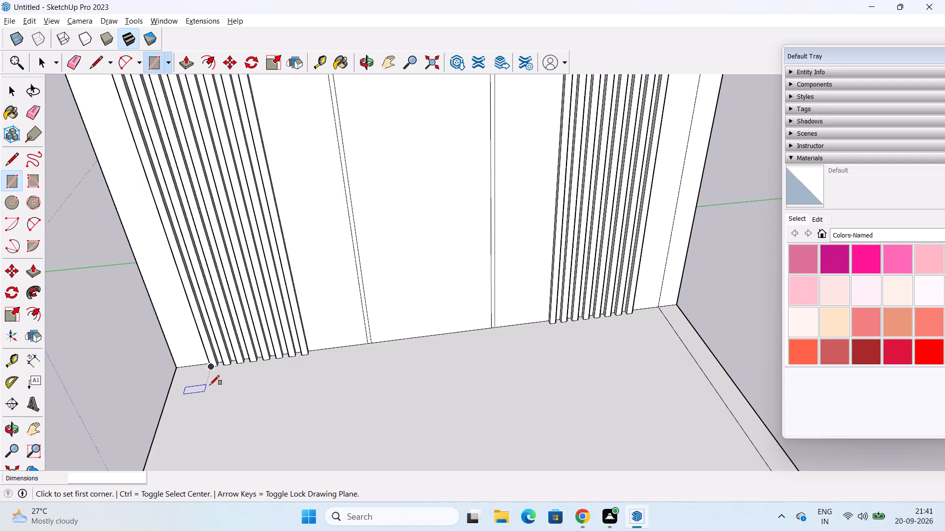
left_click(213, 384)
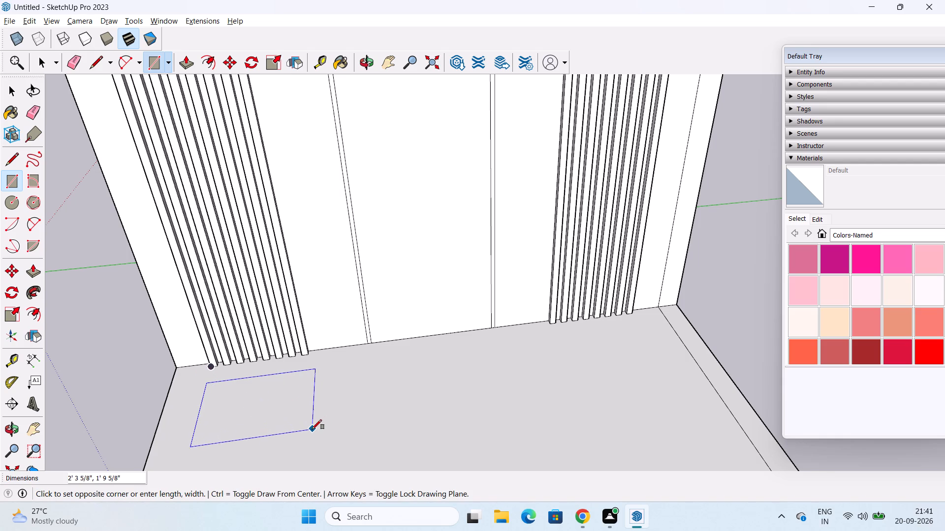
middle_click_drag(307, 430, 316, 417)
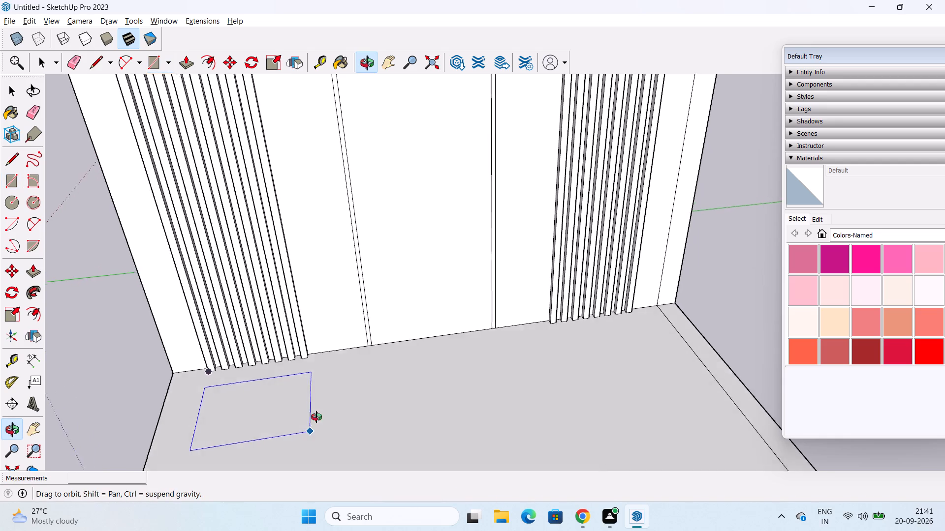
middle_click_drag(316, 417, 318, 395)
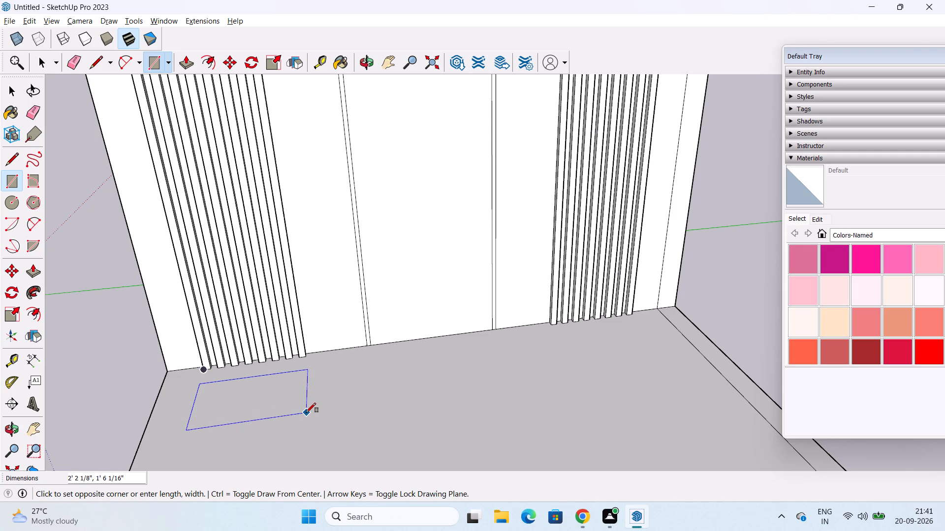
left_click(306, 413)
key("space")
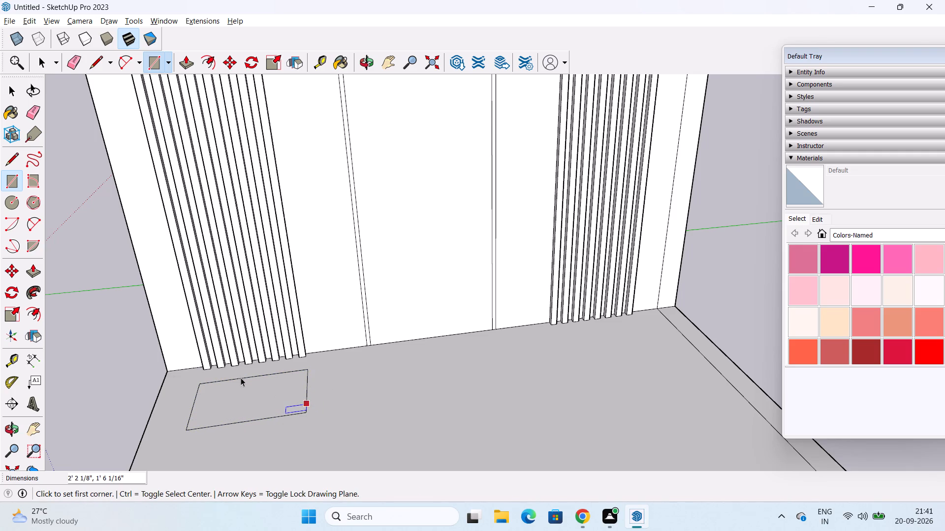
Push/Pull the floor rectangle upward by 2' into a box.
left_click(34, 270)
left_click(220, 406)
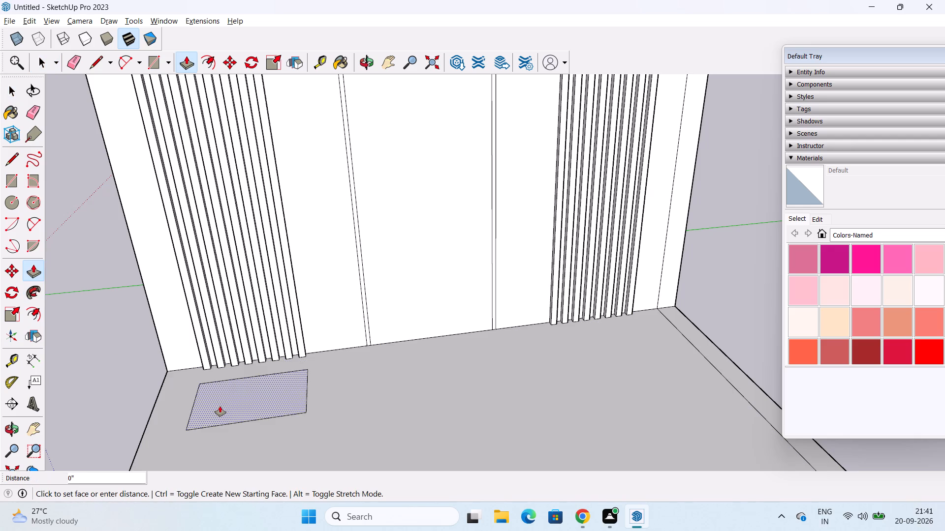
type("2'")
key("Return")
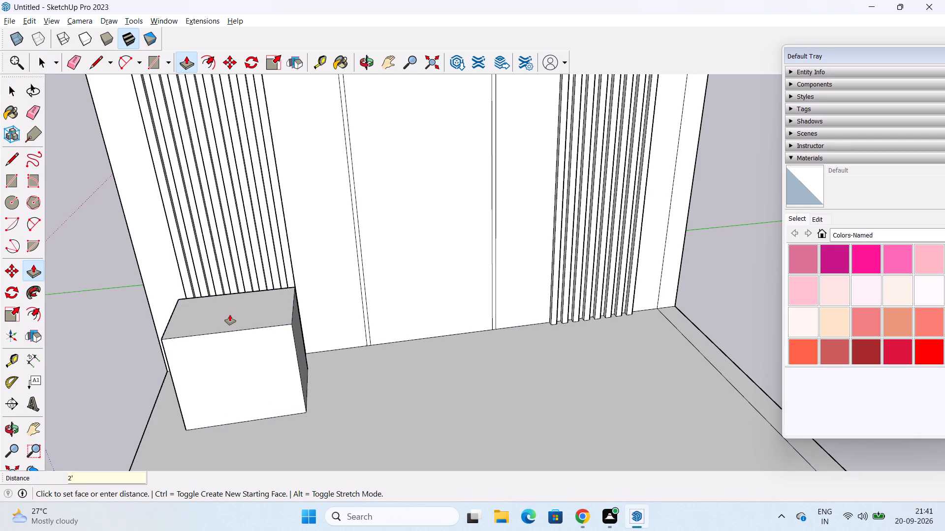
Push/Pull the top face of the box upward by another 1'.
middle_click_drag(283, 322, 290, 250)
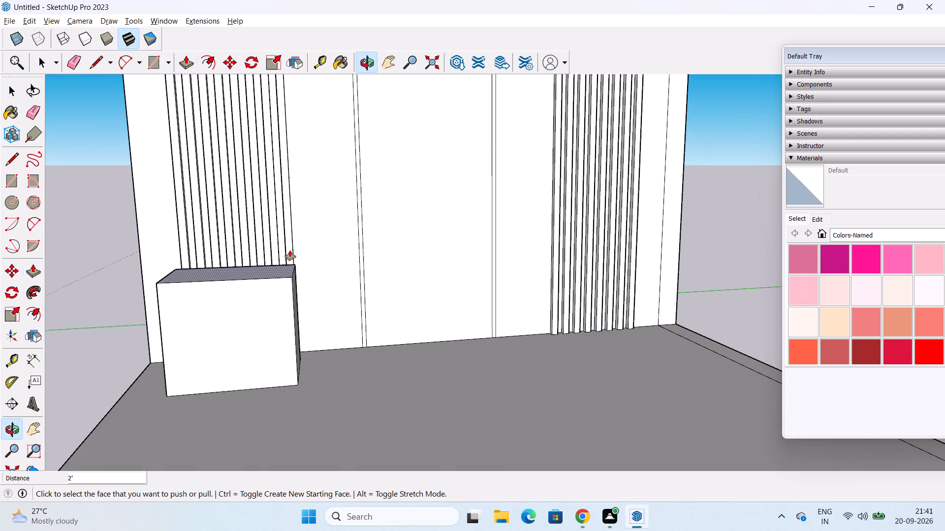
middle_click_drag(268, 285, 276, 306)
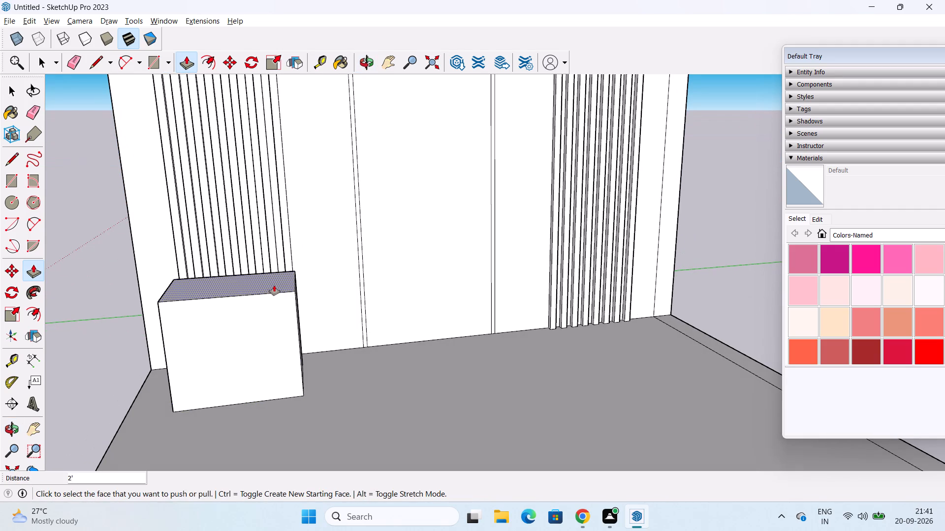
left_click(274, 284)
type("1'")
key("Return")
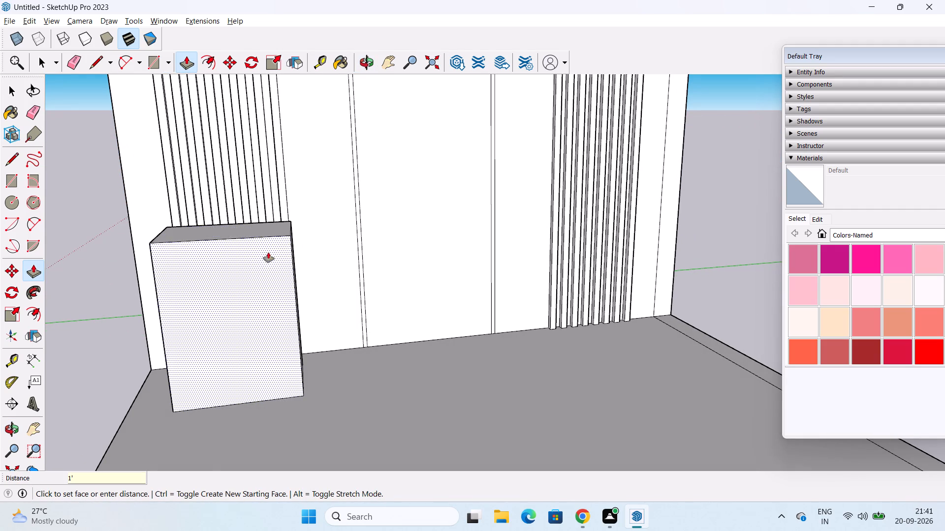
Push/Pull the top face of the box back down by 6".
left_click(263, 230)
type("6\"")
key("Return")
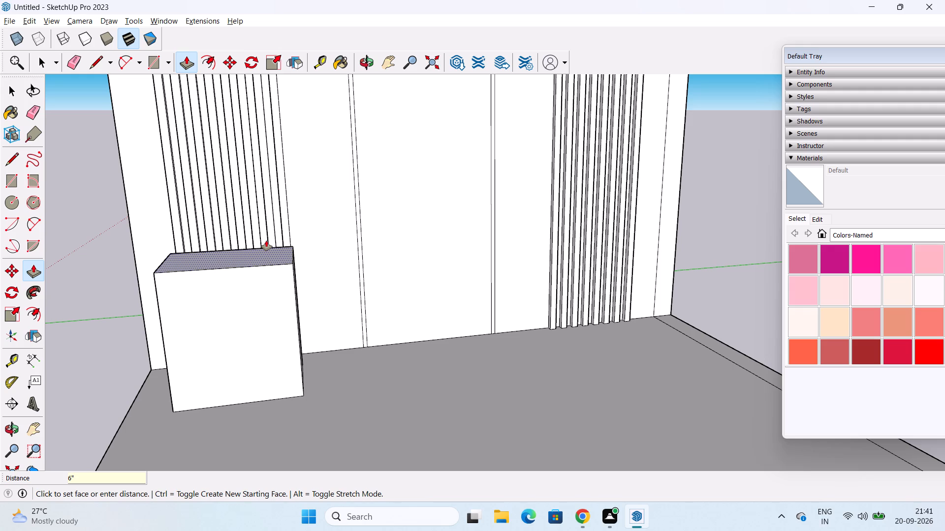
Examine the box from above and from the side to check its placement against the fluted section.
key("space")
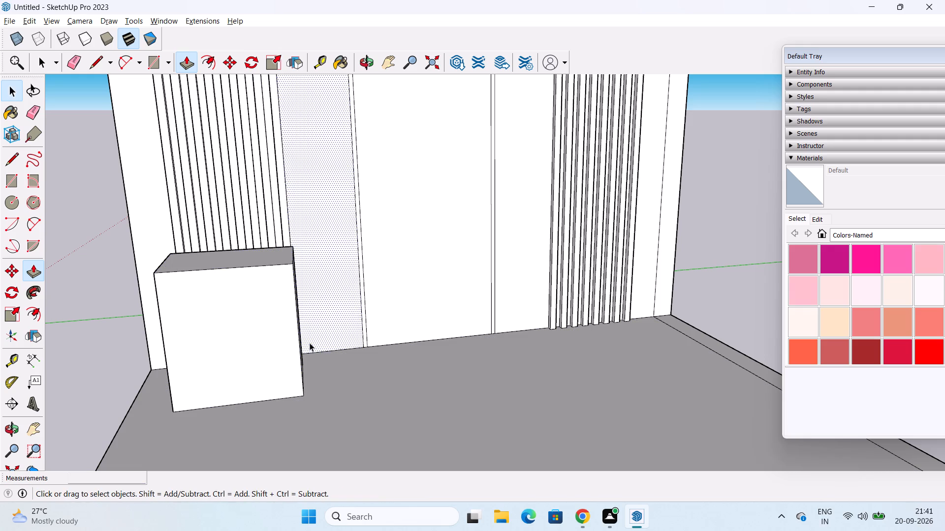
middle_click_drag(205, 355, 173, 473)
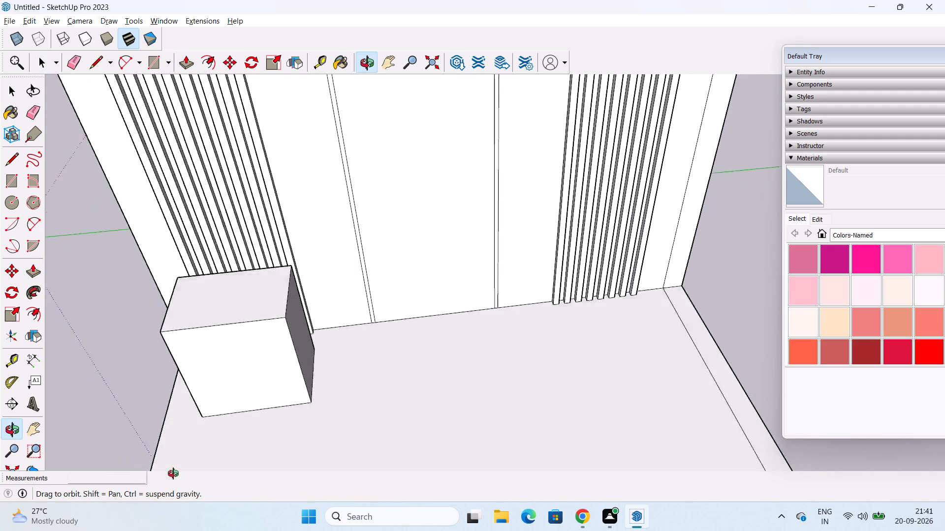
middle_click_drag(173, 473, 194, 511)
middle_click_drag(211, 302, 209, 338)
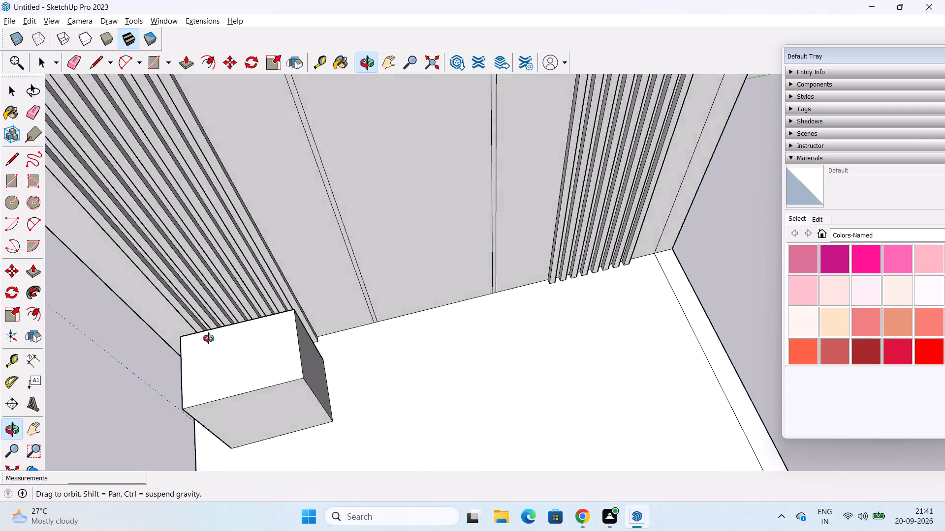
middle_click_drag(209, 338, 209, 268)
scroll(213, 336, "down", 1)
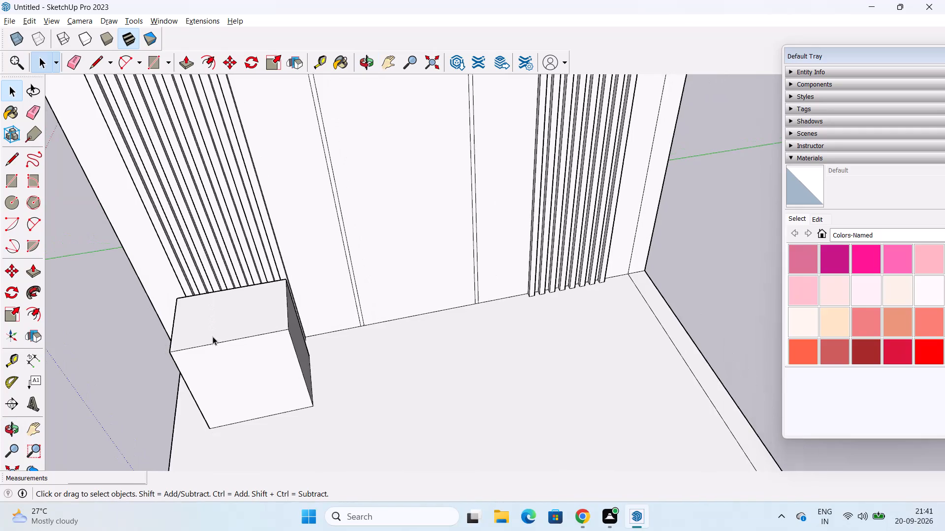
middle_click_drag(213, 336, 477, 299)
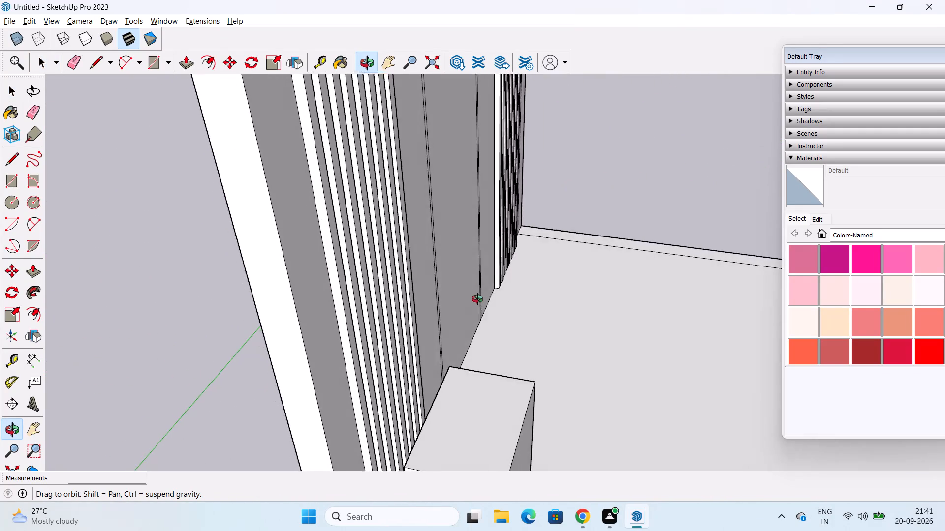
middle_click_drag(477, 299, 223, 227)
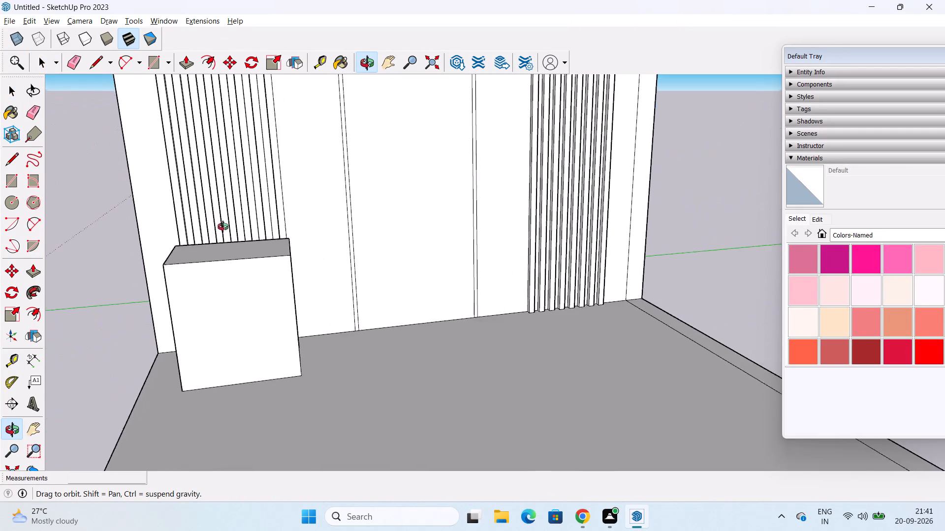
middle_click_drag(223, 227, 187, 223)
middle_click_drag(186, 236, 204, 324)
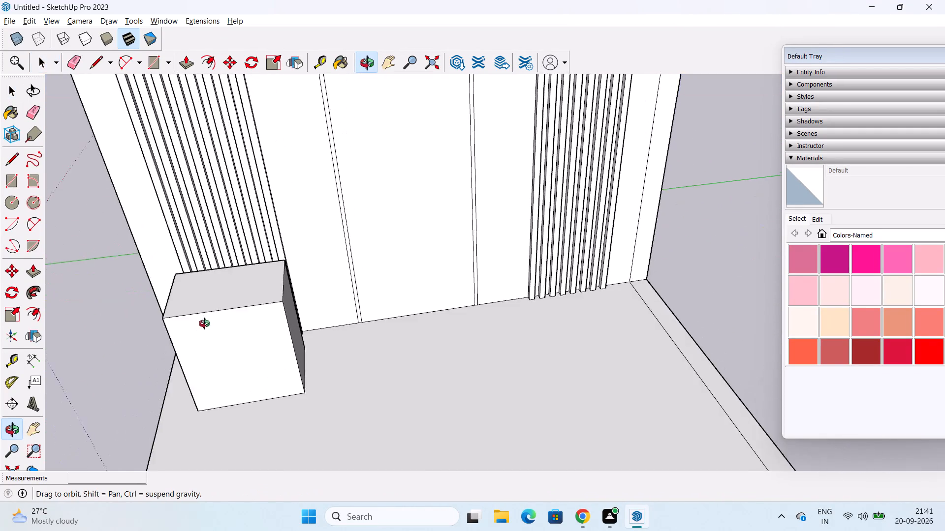
middle_click_drag(204, 324, 218, 363)
scroll(228, 335, "down", 1)
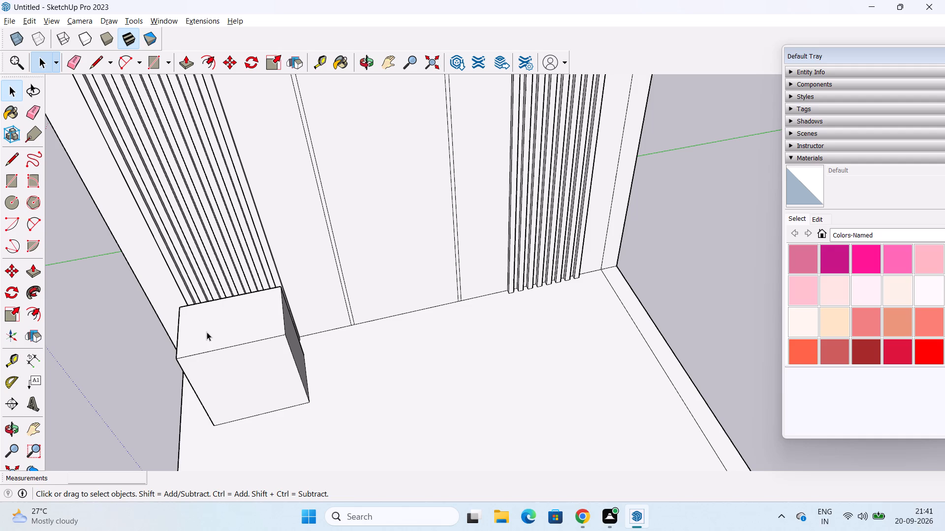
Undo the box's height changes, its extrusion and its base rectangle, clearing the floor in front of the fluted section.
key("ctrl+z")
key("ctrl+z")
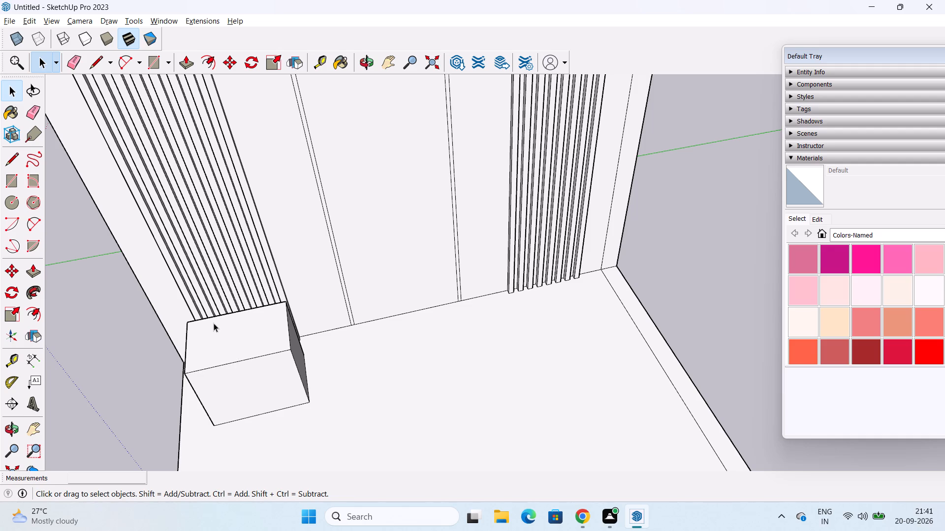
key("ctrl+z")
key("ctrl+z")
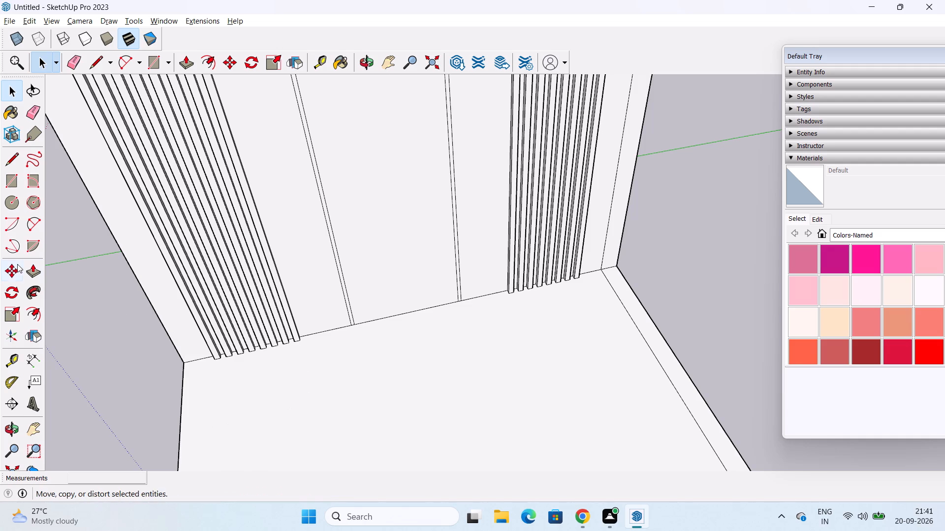
Draw a new rectangle about 2' 2" by 1' 7" on the floor, slightly in front of the first fluted section.
left_click(9, 182)
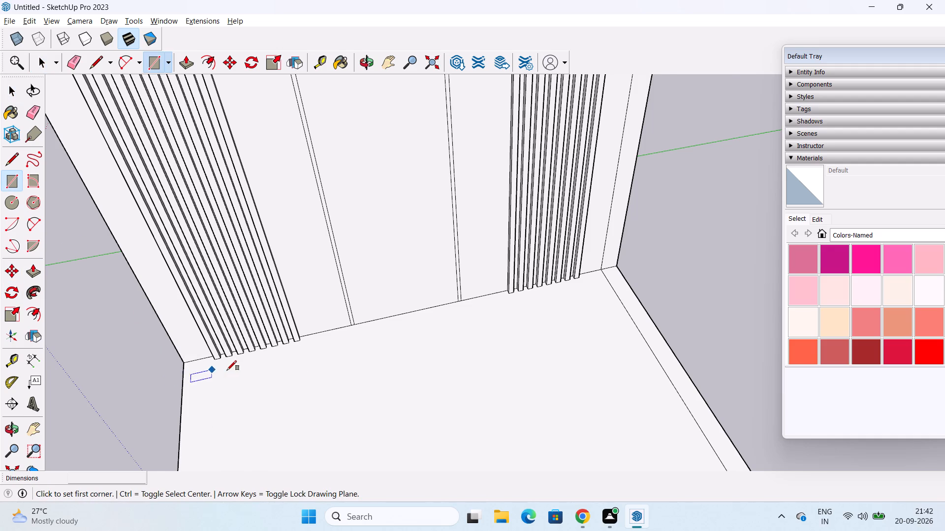
scroll(225, 370, "up", 3)
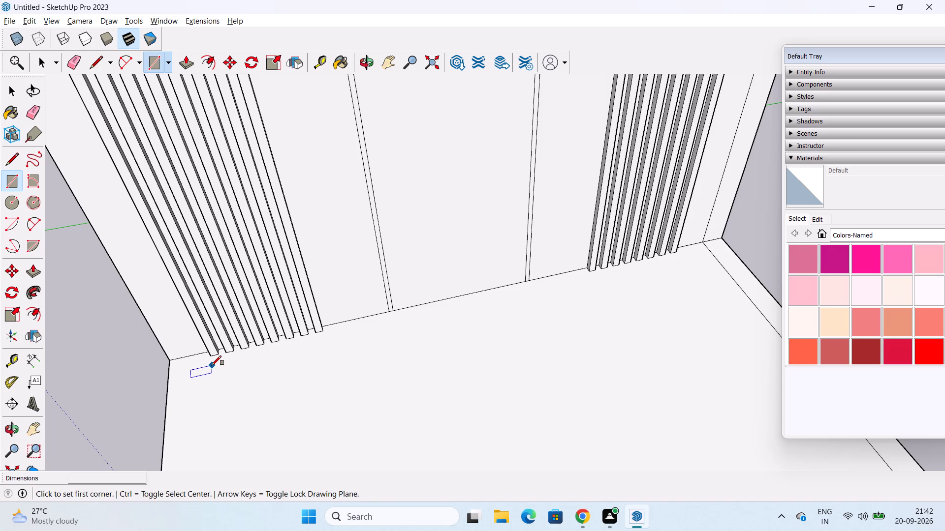
left_click(211, 364)
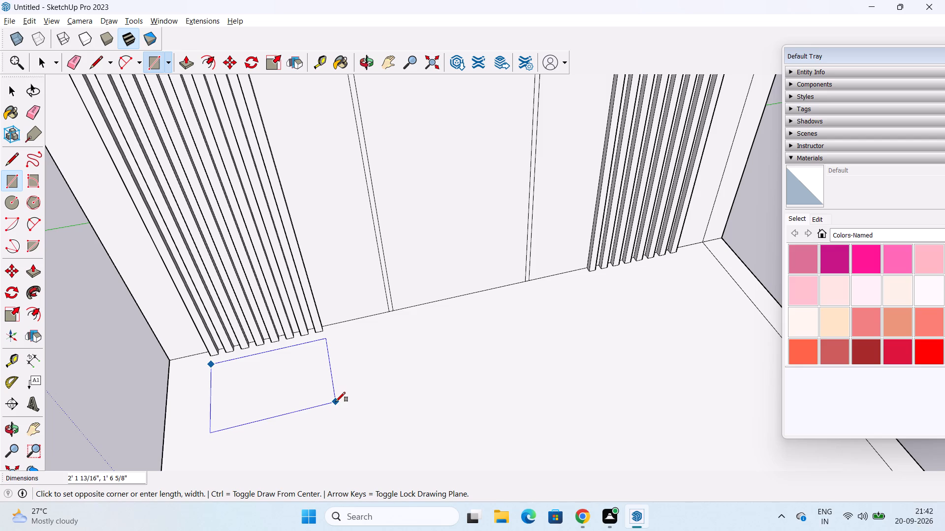
left_click(336, 402)
key("space")
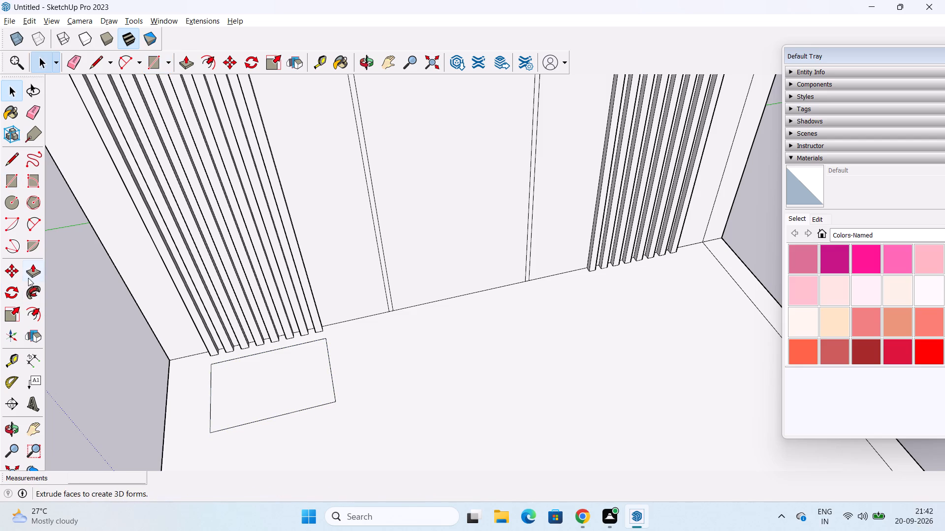
Push/Pull the floor rectangle in front of the first fluted section up 2'6" into a box.
left_click_drag(31, 274, 36, 270)
left_click(273, 395)
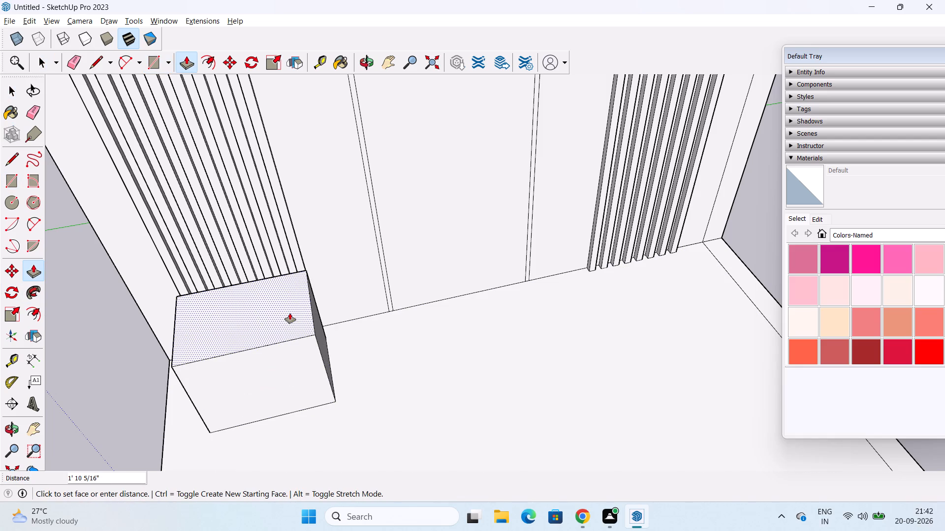
type("2'6\"")
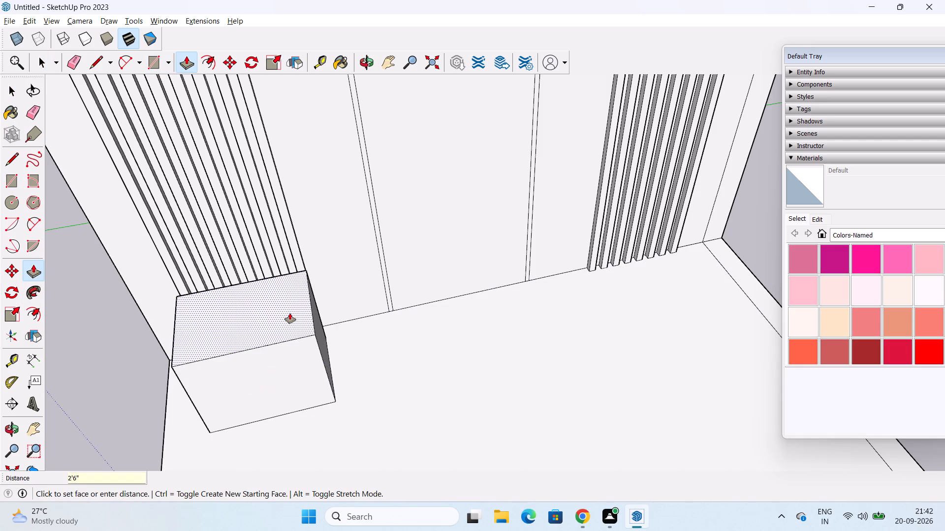
key("Return")
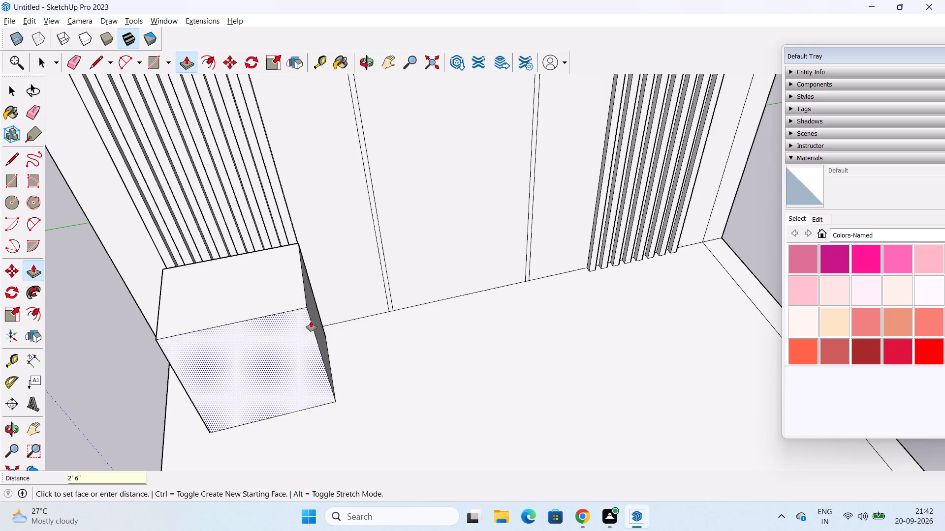
key("space")
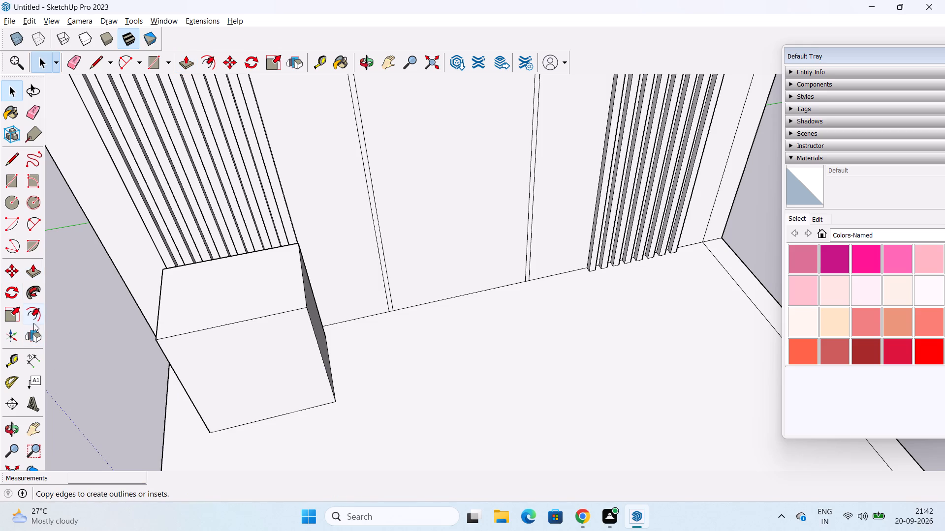
Offset the outline of the box's front face 2" inward.
left_click(31, 318)
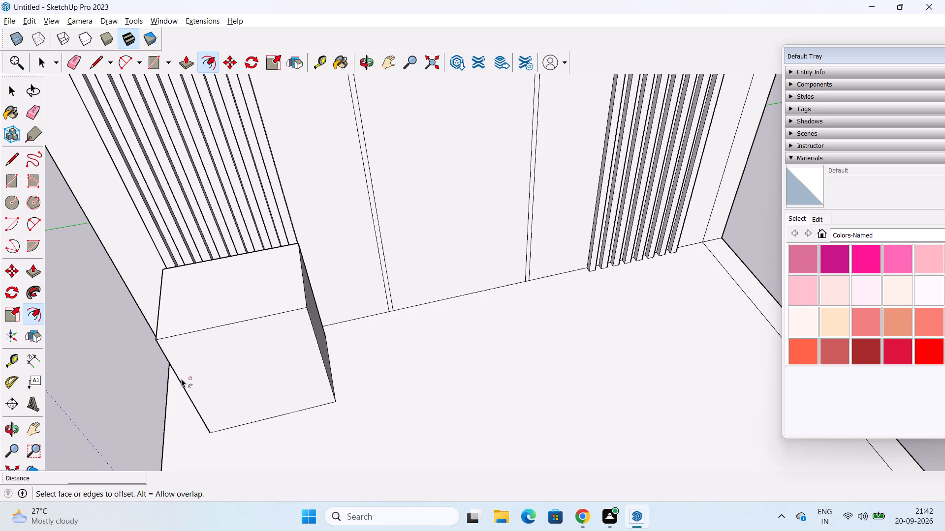
left_click(209, 348)
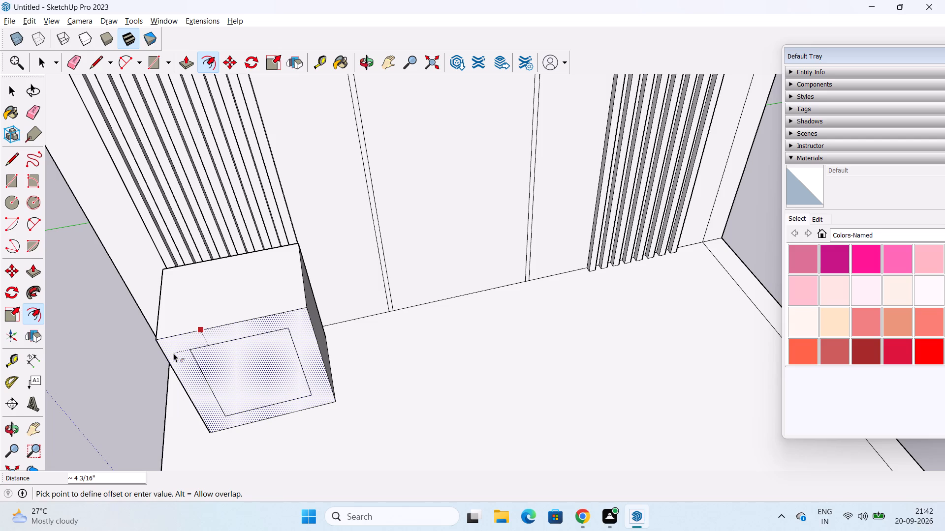
type("2\"")
key("Return")
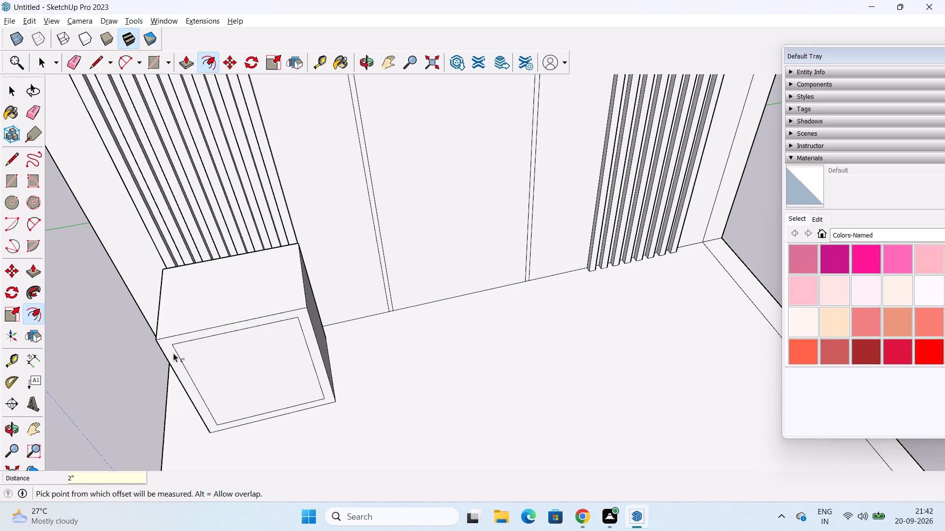
Offset the inner rectangle on the box's front face 1" outward, towards the face's outer edges.
middle_click_drag(257, 393, 259, 276)
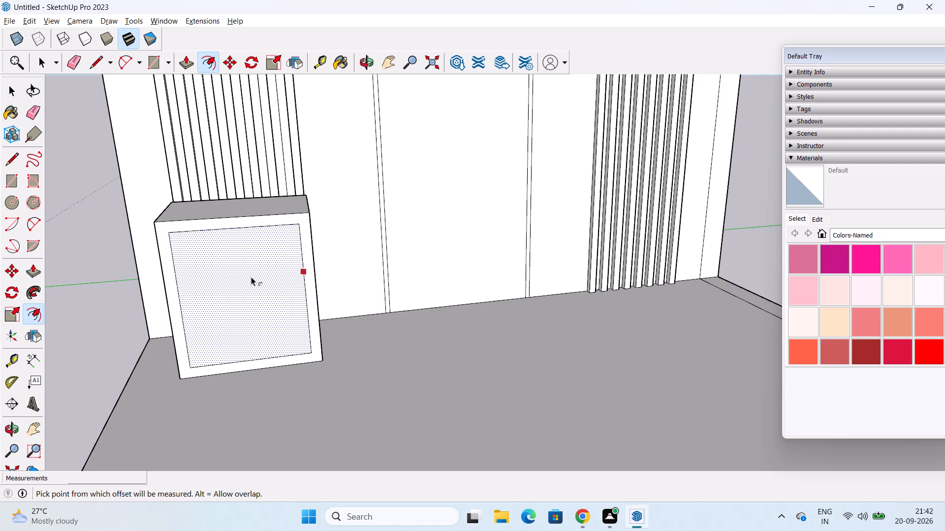
left_click(244, 230)
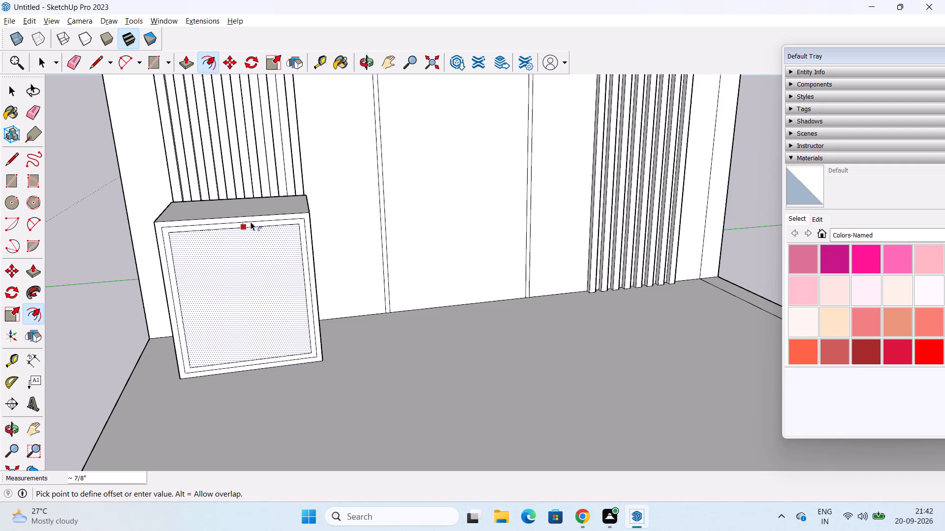
type("1\"")
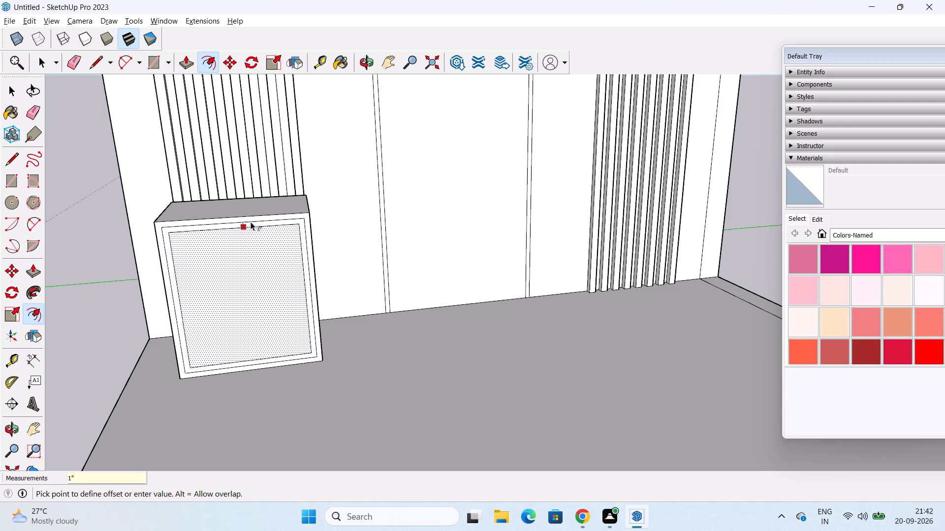
key("Return")
key("space")
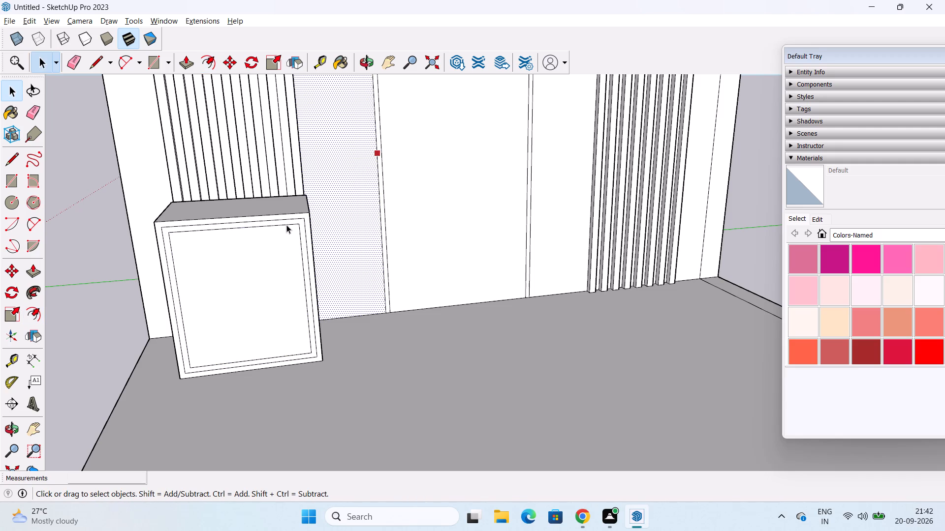
left_click(67, 296)
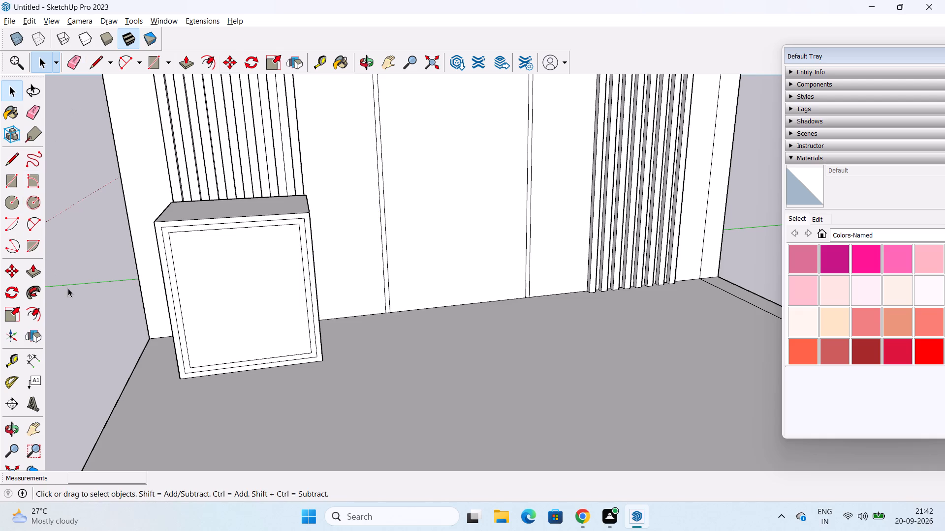
Erase the four edges of the innermost rectangle on the box's front face, keeping the 1" border outline.
left_click(73, 65)
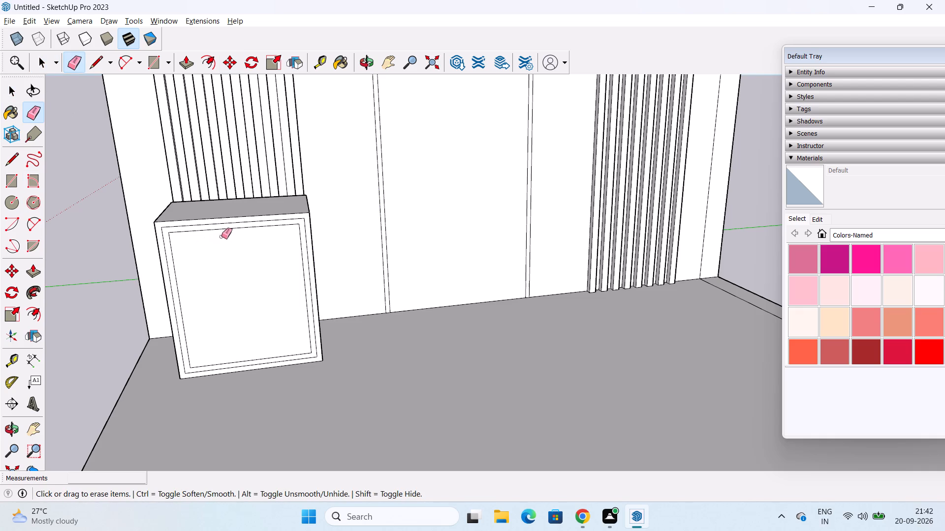
left_click(243, 228)
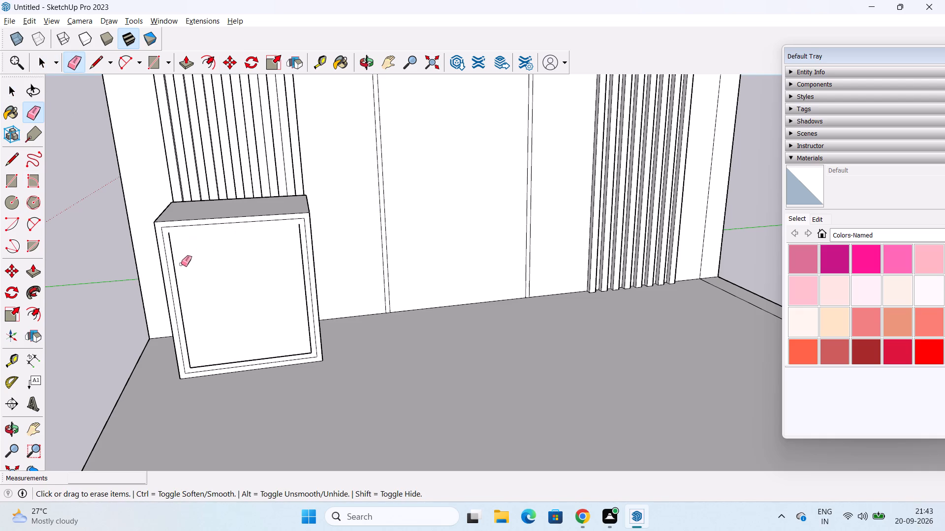
left_click(176, 271)
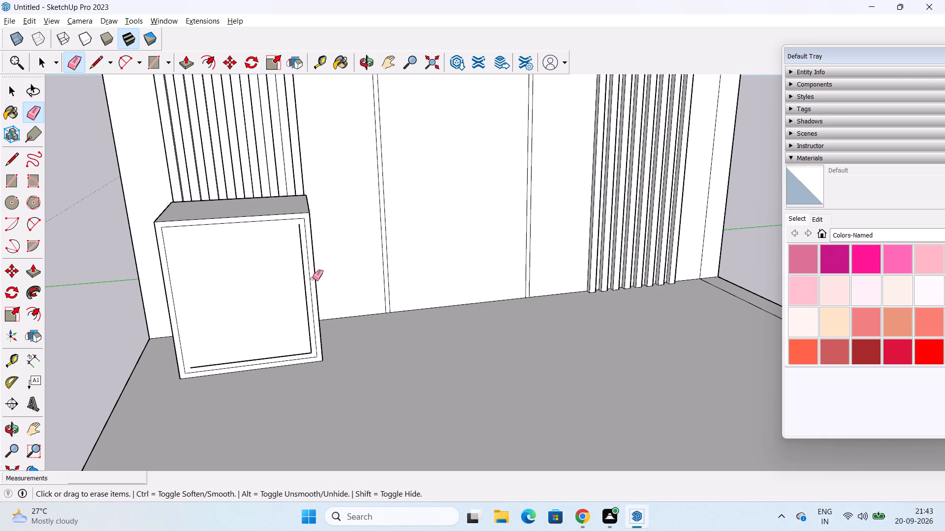
left_click(305, 284)
left_click(274, 357)
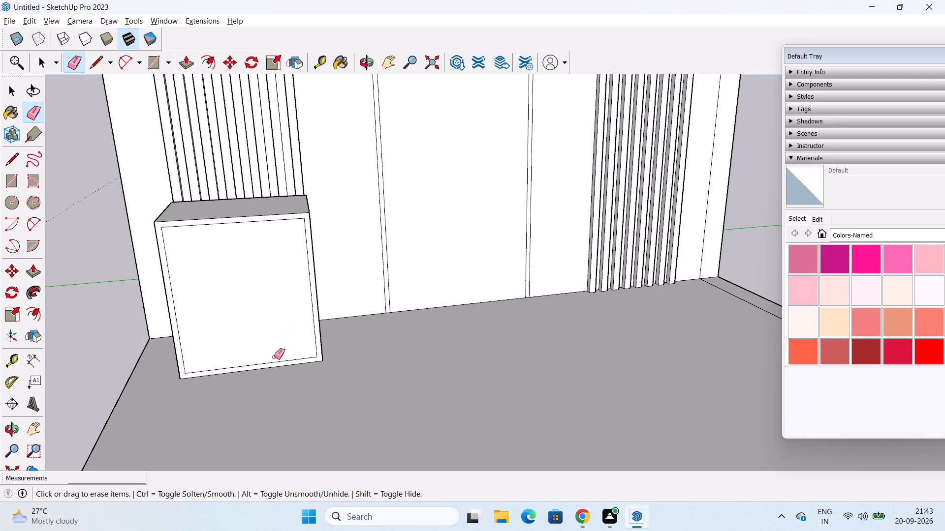
Copy the top edge of the front inset 1'2" down to the midpoint of its side, dividing the front into two panels.
key("space")
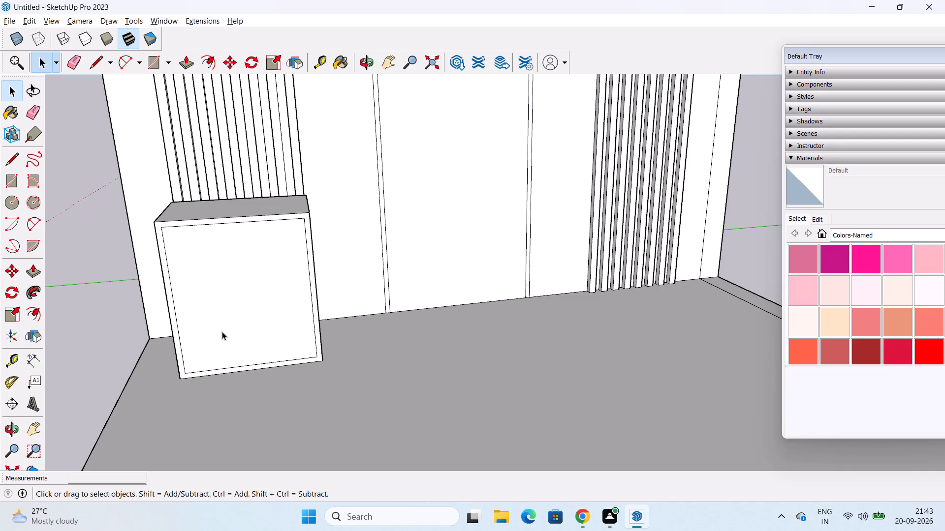
left_click(225, 224)
key("m")
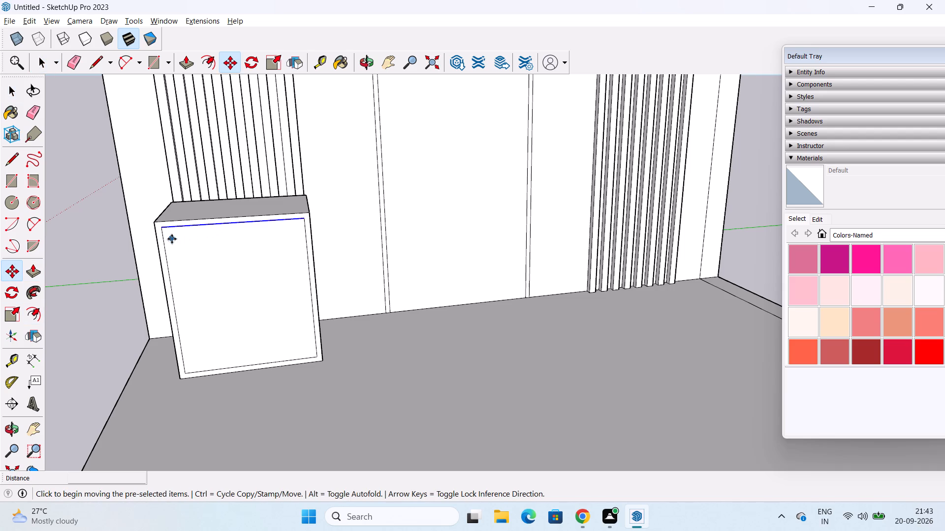
left_click(163, 229)
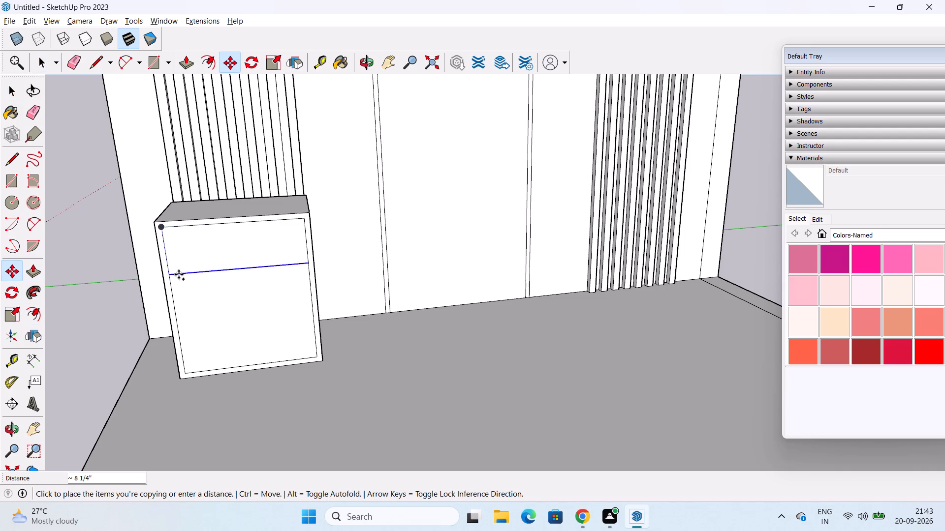
left_click(173, 303)
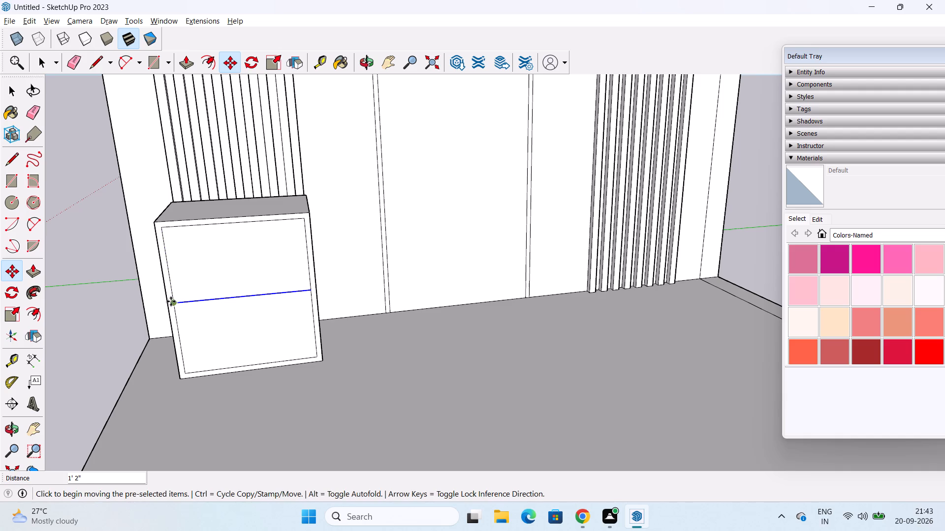
key("space")
Copy the whole two-panel cabinet about 7'11" along the panelled wall, placing the copy in front of the opposite fluted strip.
scroll(269, 289, "down", 3)
middle_click_drag(305, 282, 298, 369)
scroll(315, 370, "down", 1)
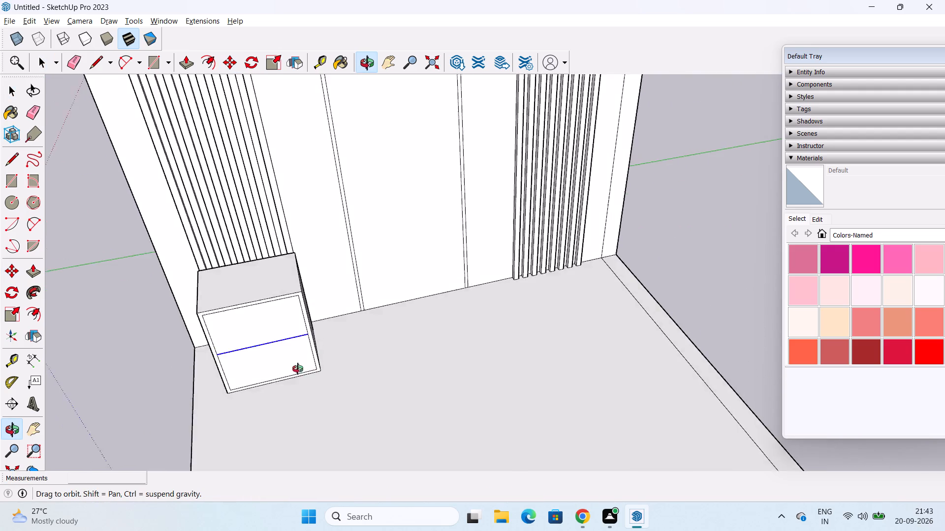
middle_click_drag(298, 369, 247, 369)
middle_click_drag(272, 293, 287, 431)
middle_click_drag(270, 366, 278, 374)
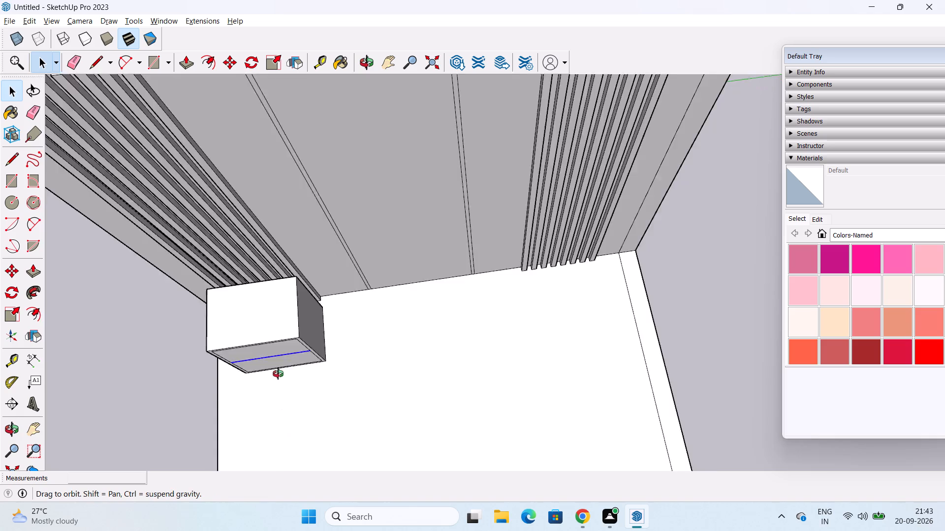
middle_click_drag(278, 374, 397, 364)
middle_click_drag(397, 364, 386, 274, "shift")
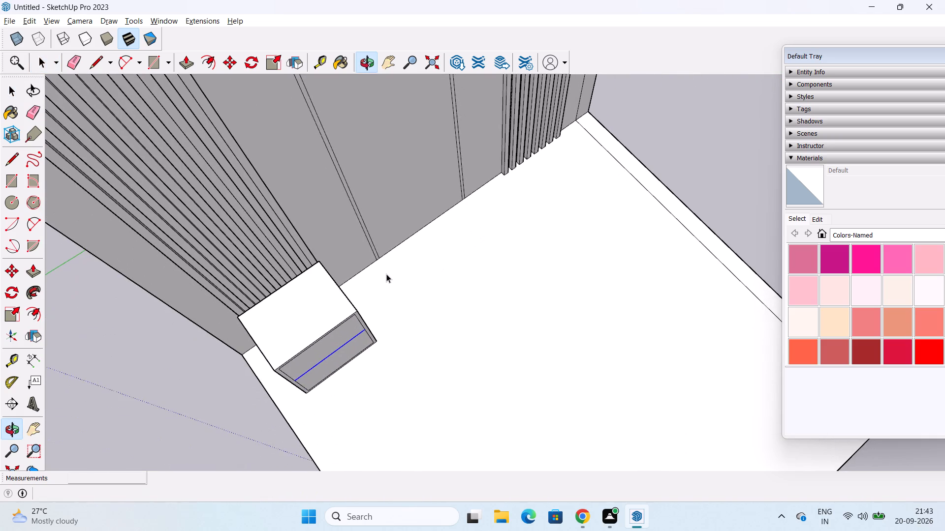
middle_click_drag(386, 274, 385, 315)
scroll(385, 315, "down", 1)
left_click_drag(237, 338, 261, 316)
left_click_drag(232, 334, 347, 315)
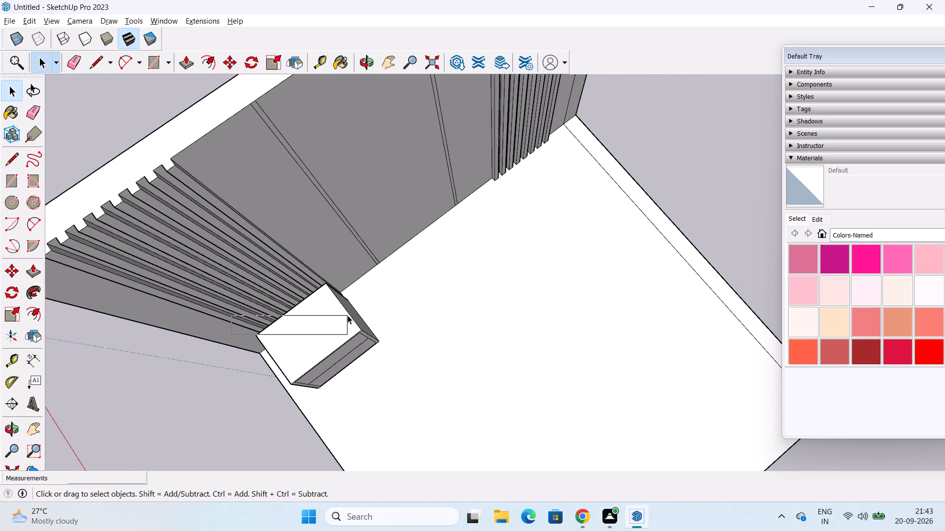
left_click_drag(347, 315, 339, 373)
left_click_drag(286, 278, 364, 359)
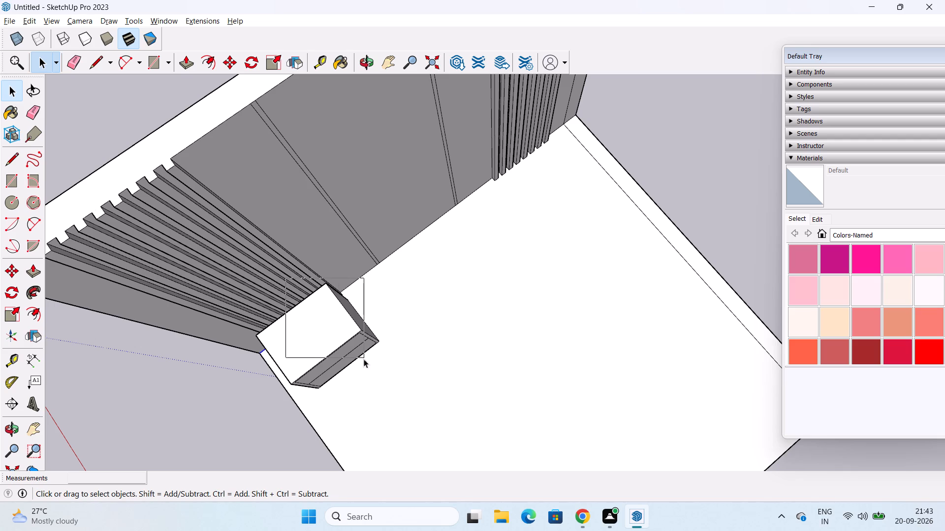
left_click_drag(364, 359, 370, 400)
left_click_drag(213, 308, 402, 393)
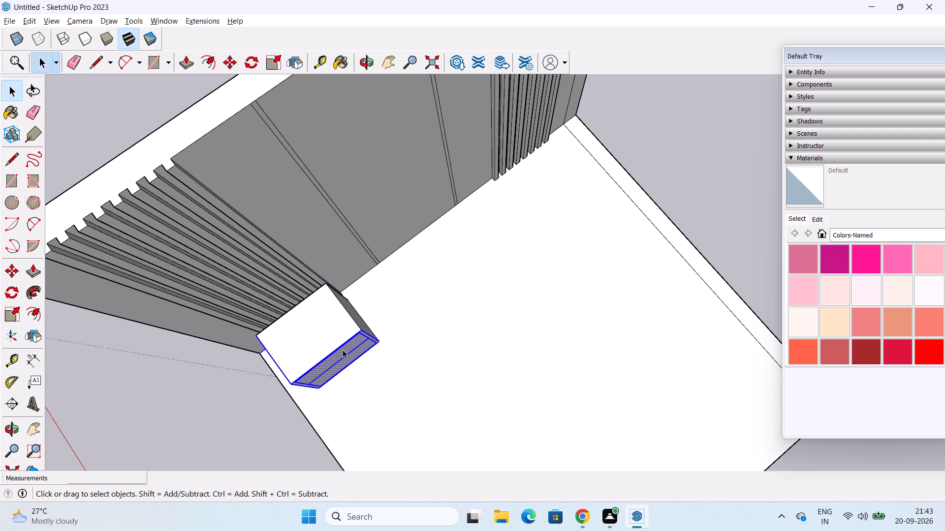
left_click_drag(231, 288, 438, 389)
left_click_drag(240, 258, 411, 391)
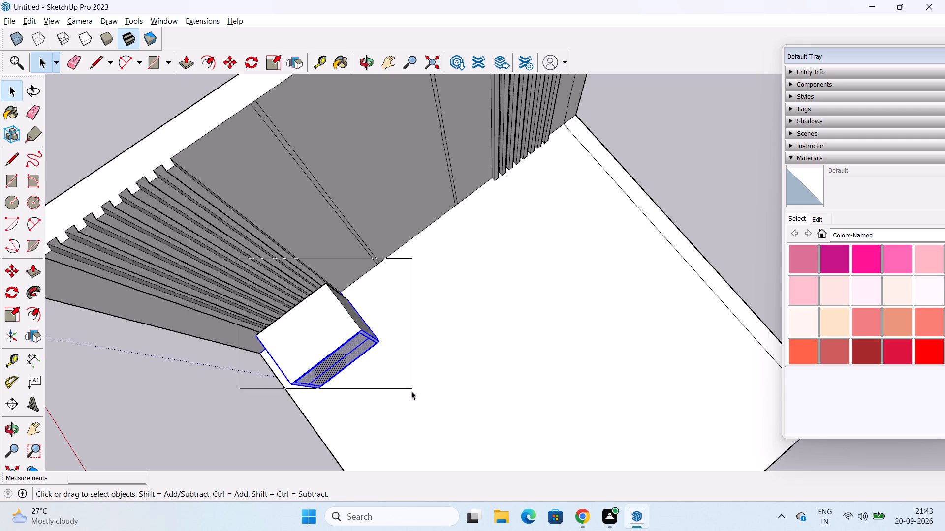
left_click_drag(411, 391, 409, 437)
middle_click_drag(397, 396, 432, 247)
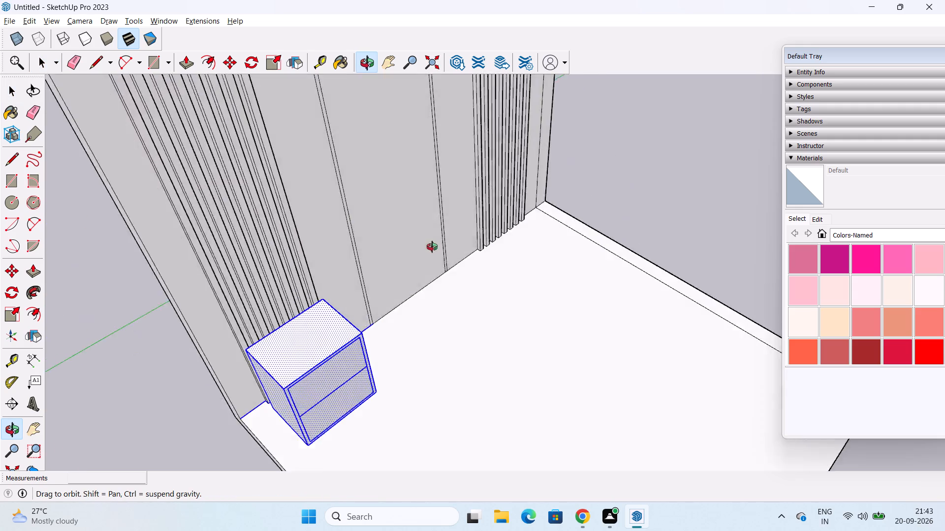
middle_click_drag(432, 247, 508, 201)
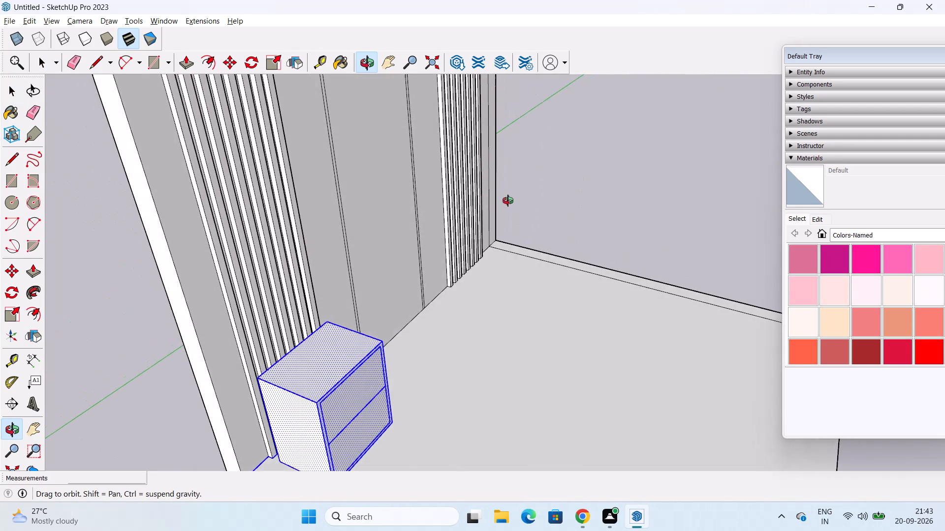
middle_click_drag(508, 201, 312, 236)
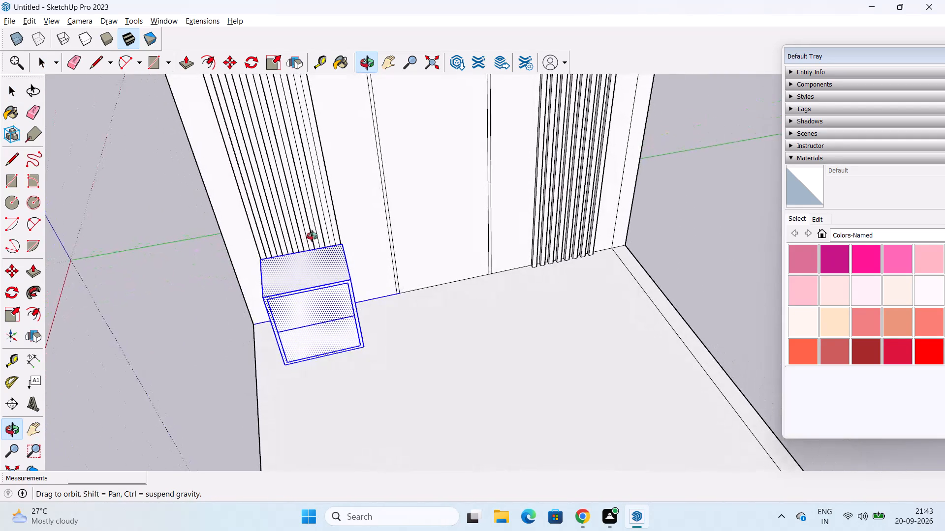
middle_click_drag(312, 236, 318, 231)
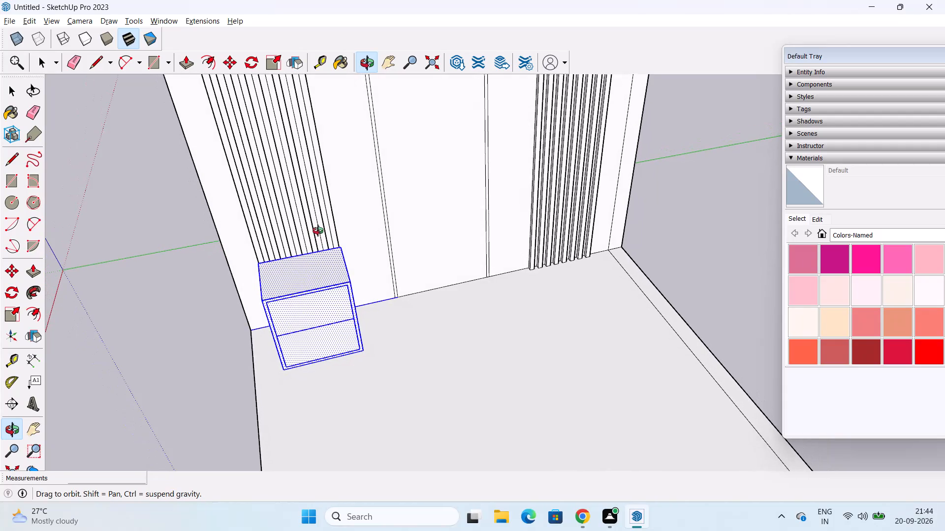
middle_click_drag(318, 231, 305, 232)
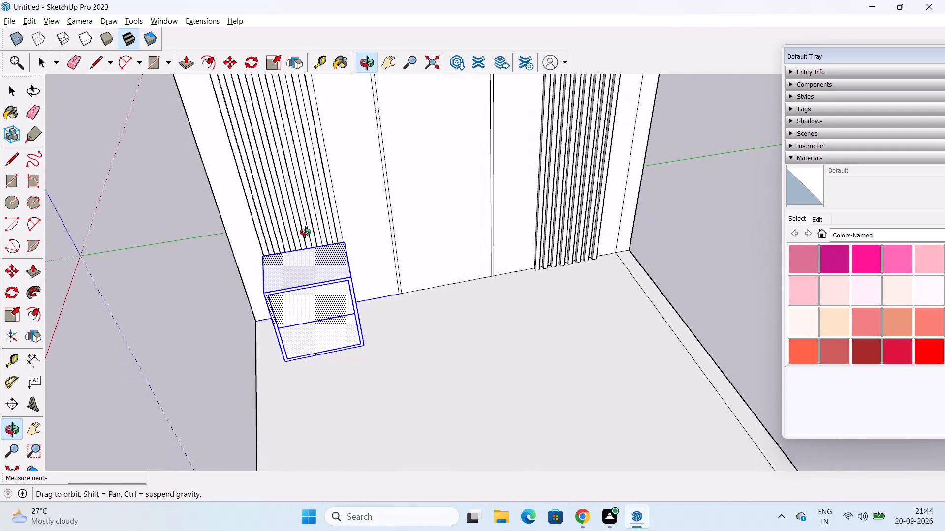
middle_click_drag(305, 232, 346, 216)
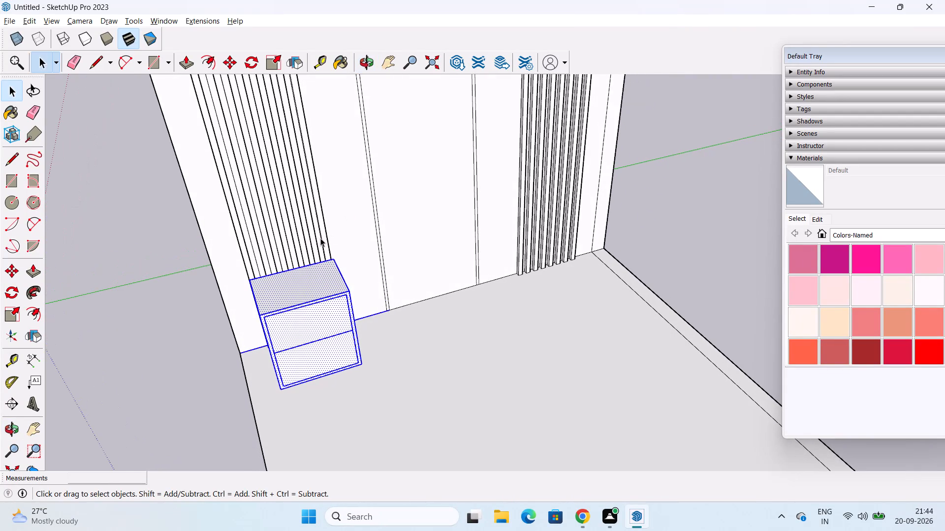
key("m")
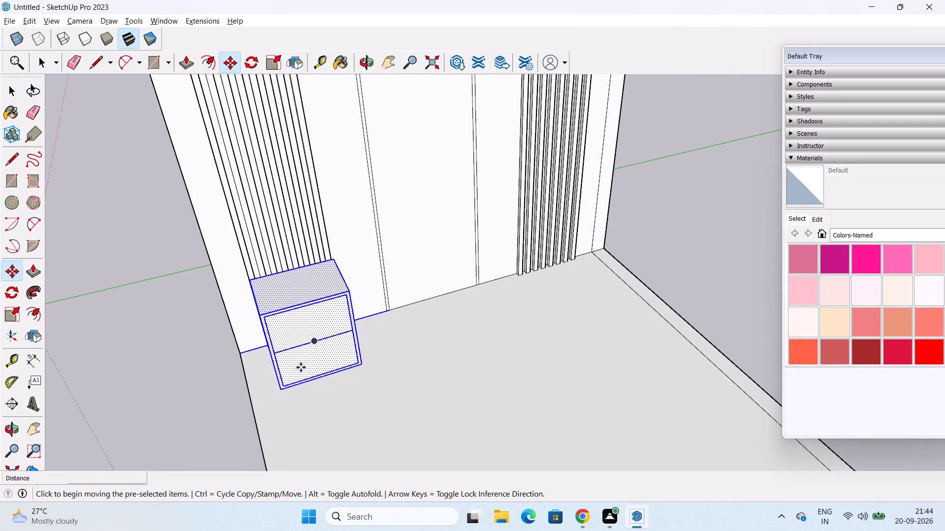
left_click(282, 392)
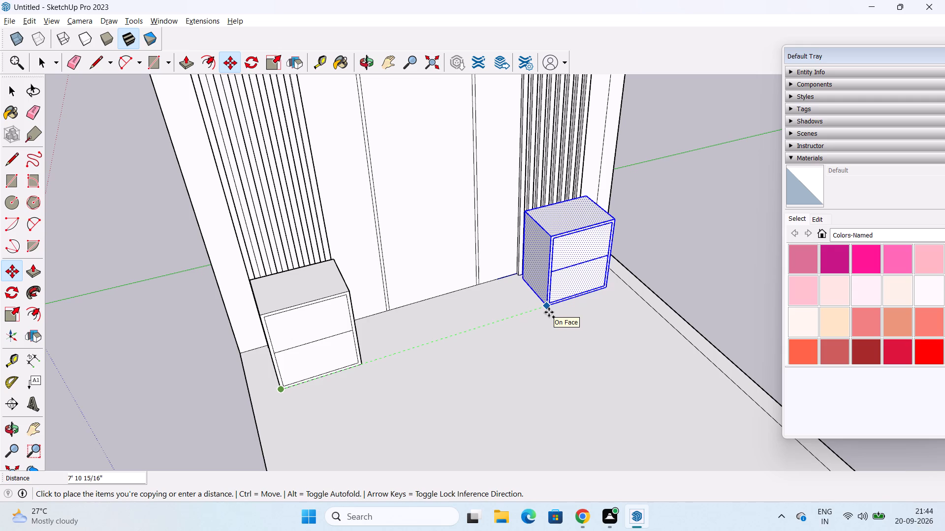
left_click(549, 312)
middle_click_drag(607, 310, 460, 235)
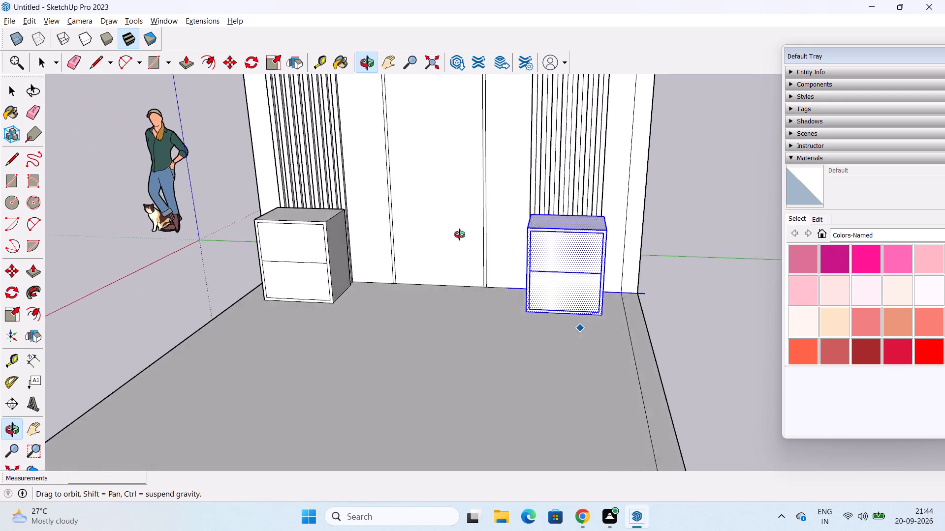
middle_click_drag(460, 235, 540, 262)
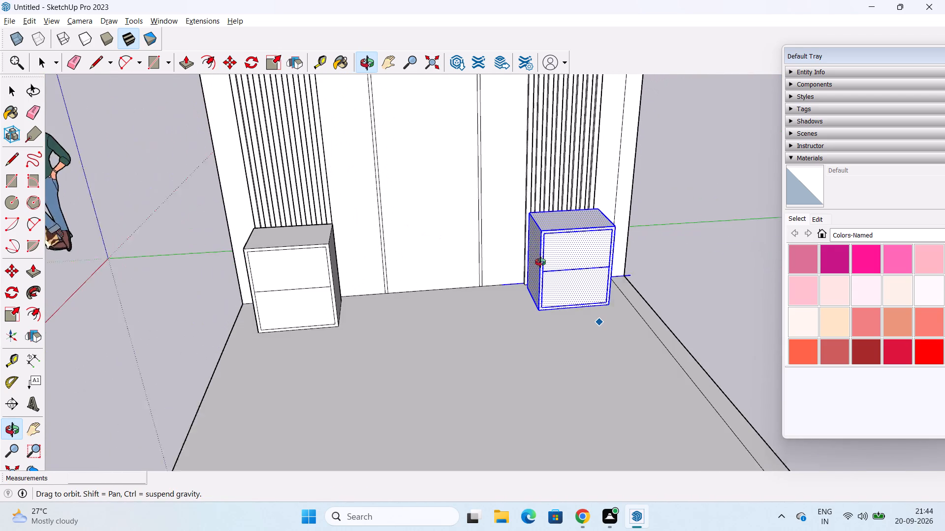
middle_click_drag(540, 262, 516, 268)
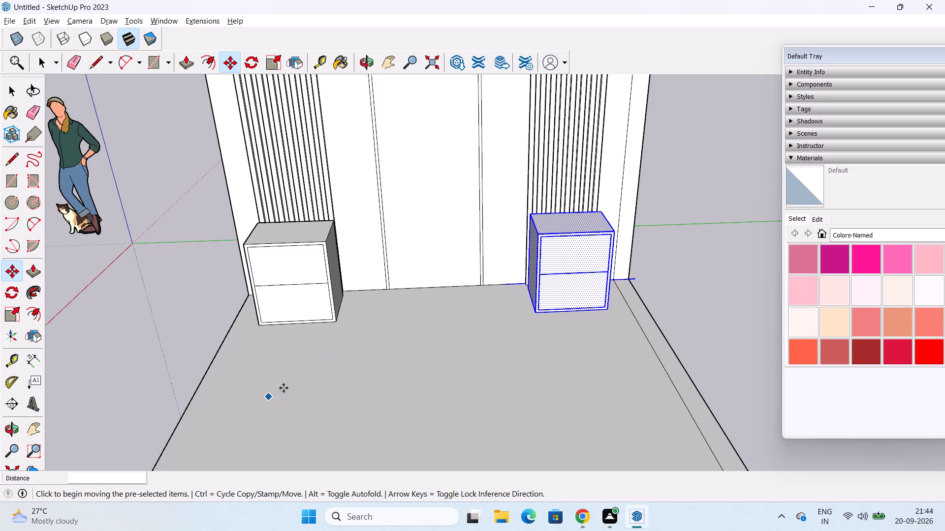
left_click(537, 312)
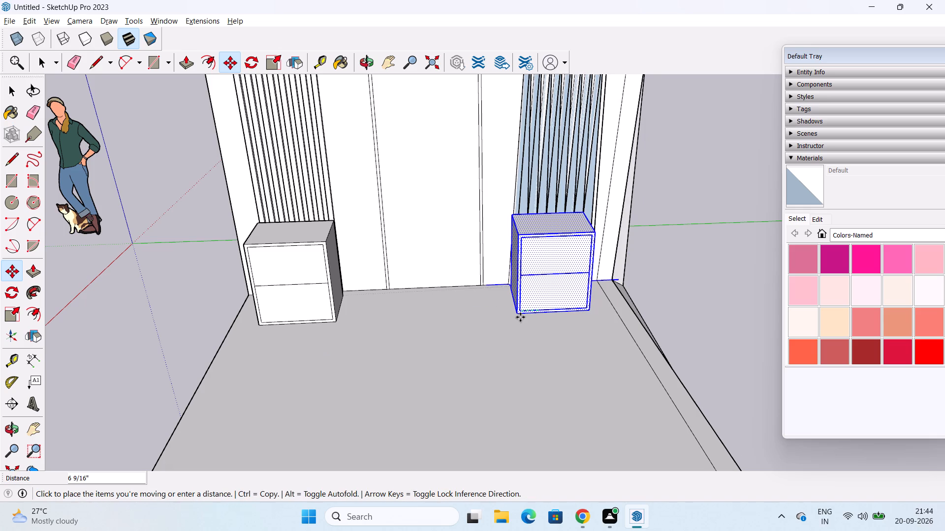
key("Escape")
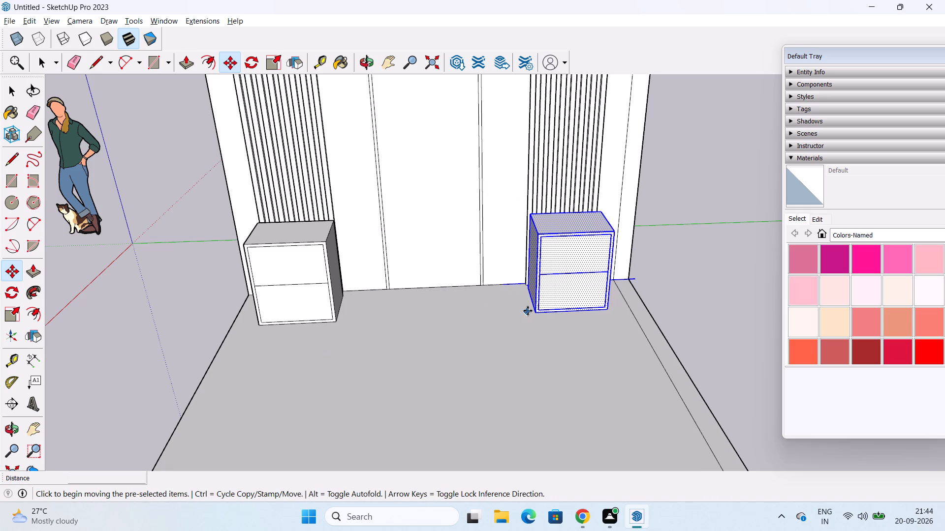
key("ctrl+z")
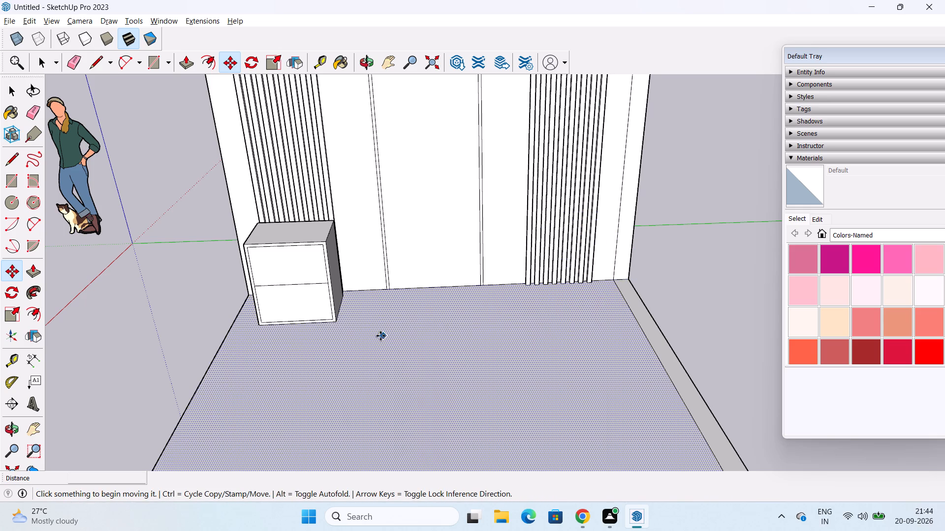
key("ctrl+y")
Delete the stray edge stubs sticking out past the room's floor corner beside the copied cabinet.
key("space")
left_click(631, 279)
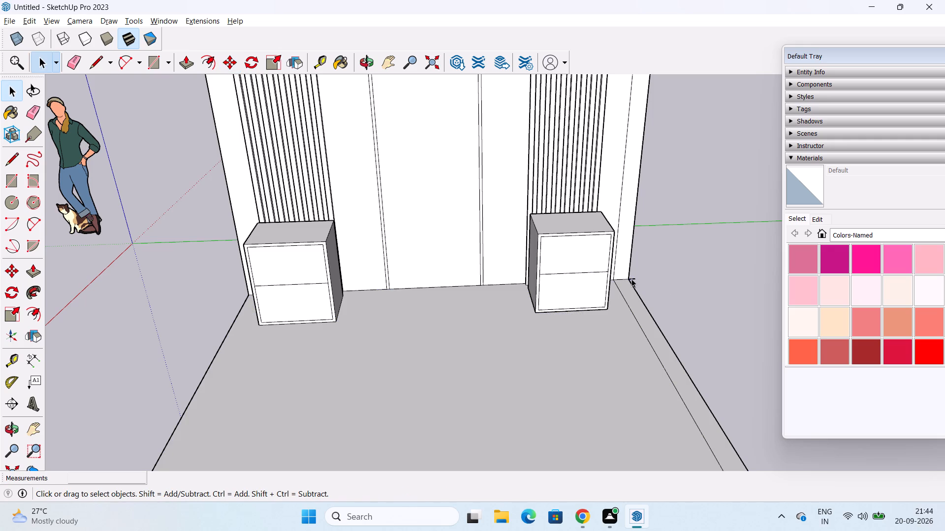
key("Delete")
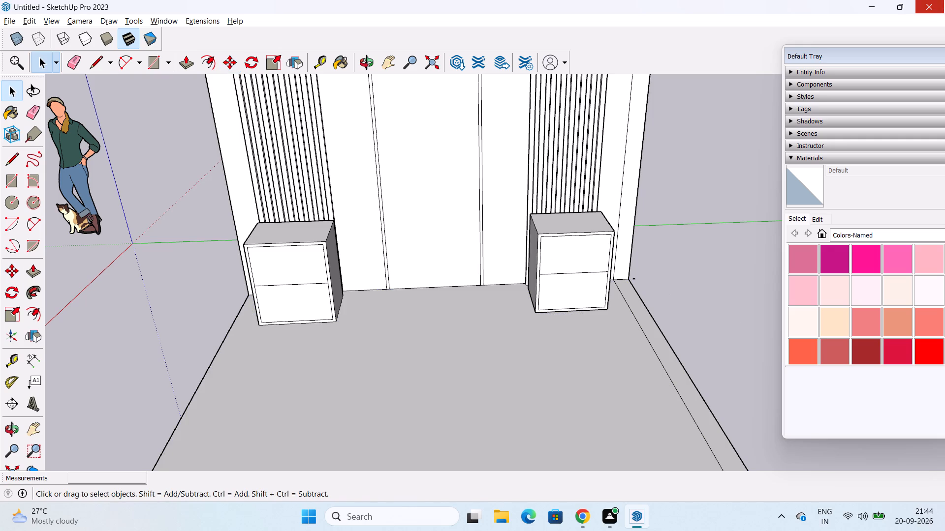
left_click(634, 278)
key("Delete")
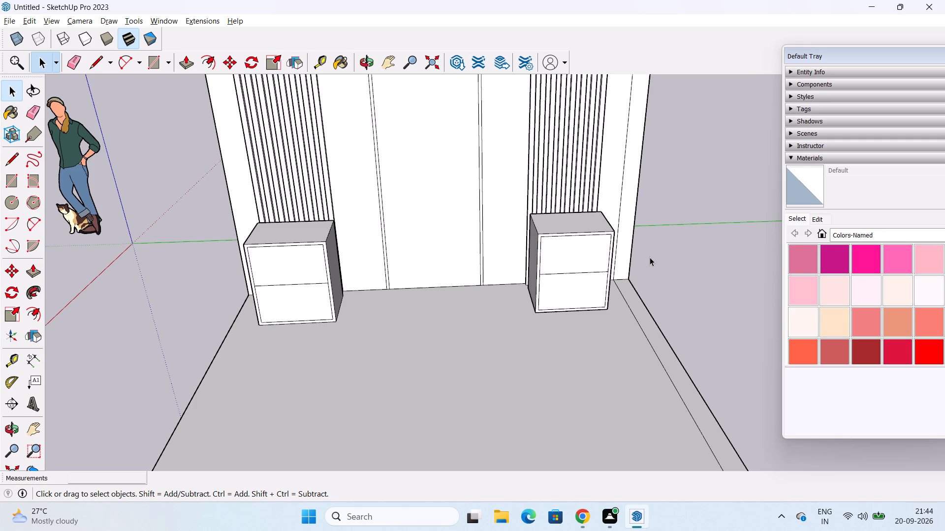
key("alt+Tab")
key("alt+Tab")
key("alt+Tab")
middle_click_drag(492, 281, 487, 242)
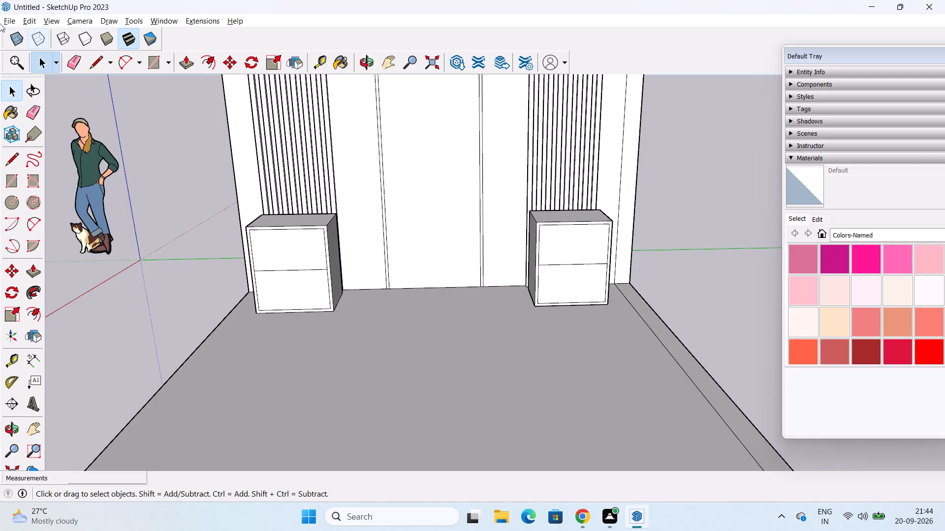
left_click(7, 21)
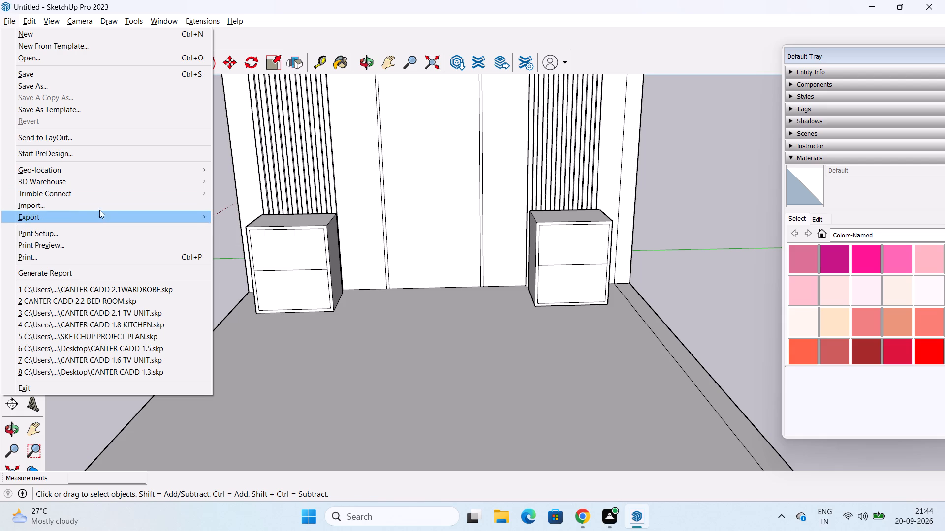
left_click(99, 208)
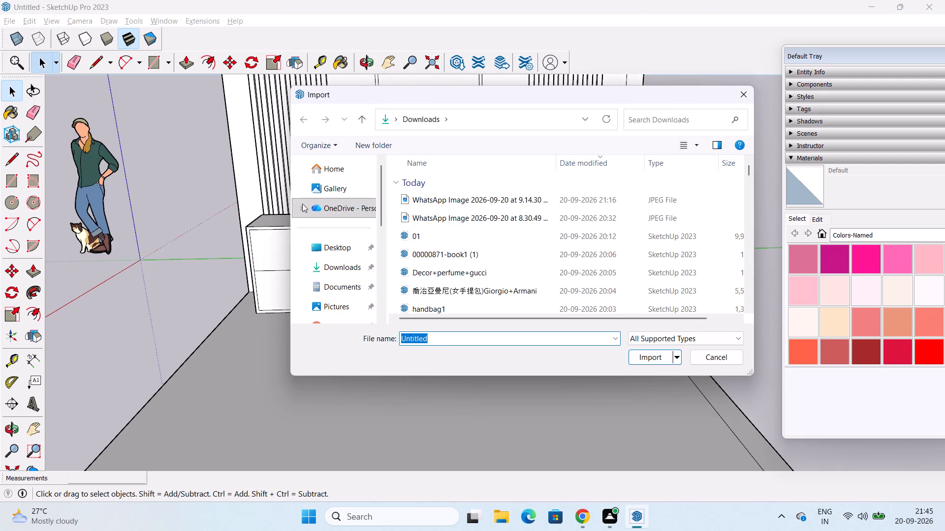
left_click(349, 266)
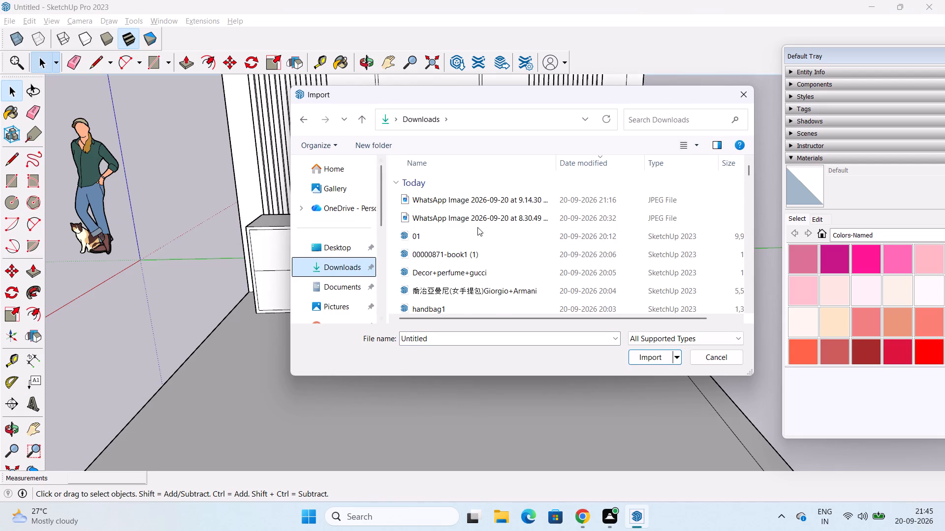
scroll(477, 227, "down", 2)
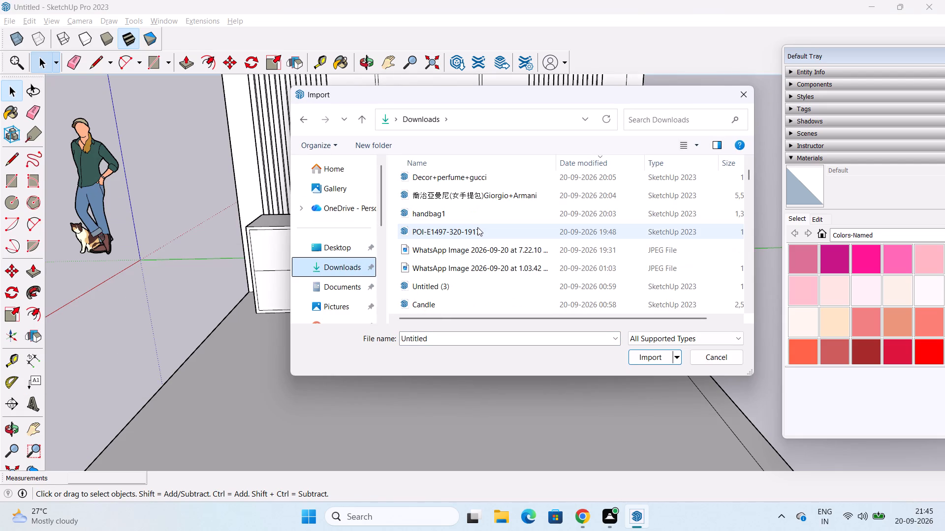
scroll(464, 275, "down", 1)
scroll(461, 269, "up", 2)
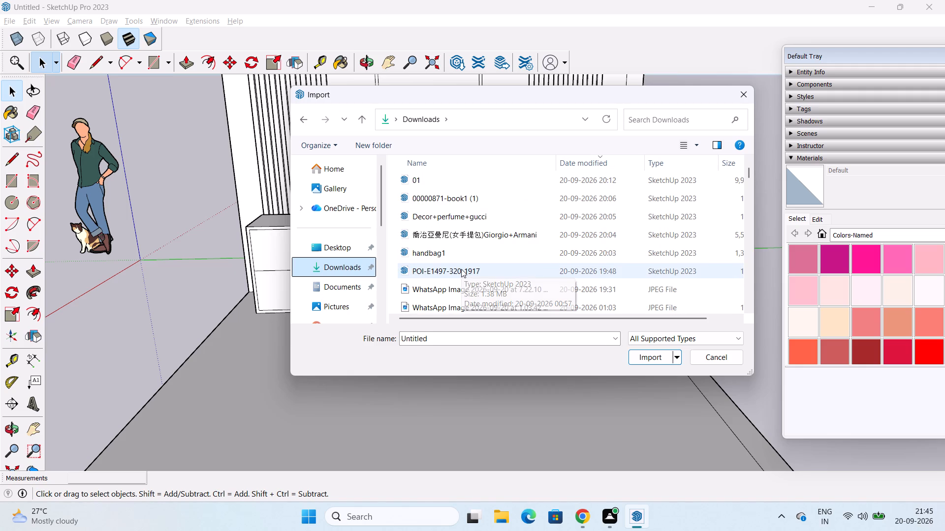
scroll(469, 241, "up", 1)
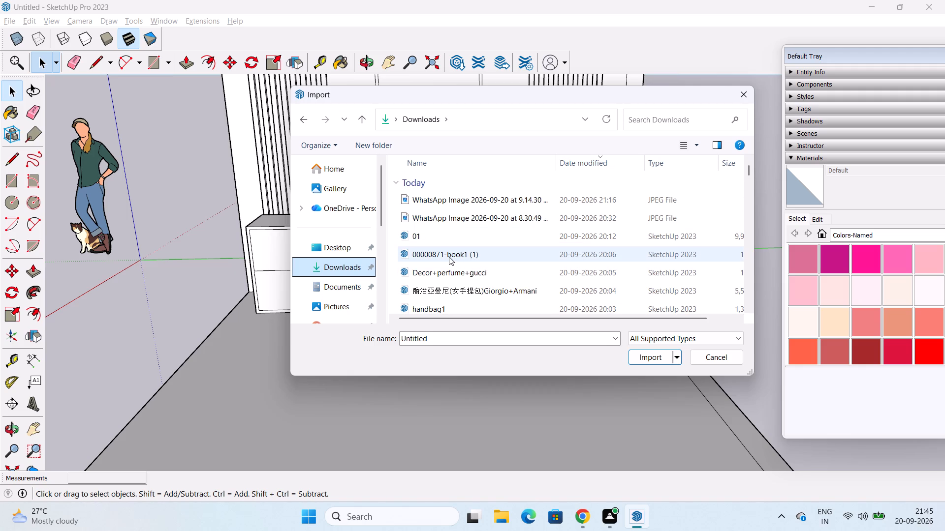
left_click(429, 236)
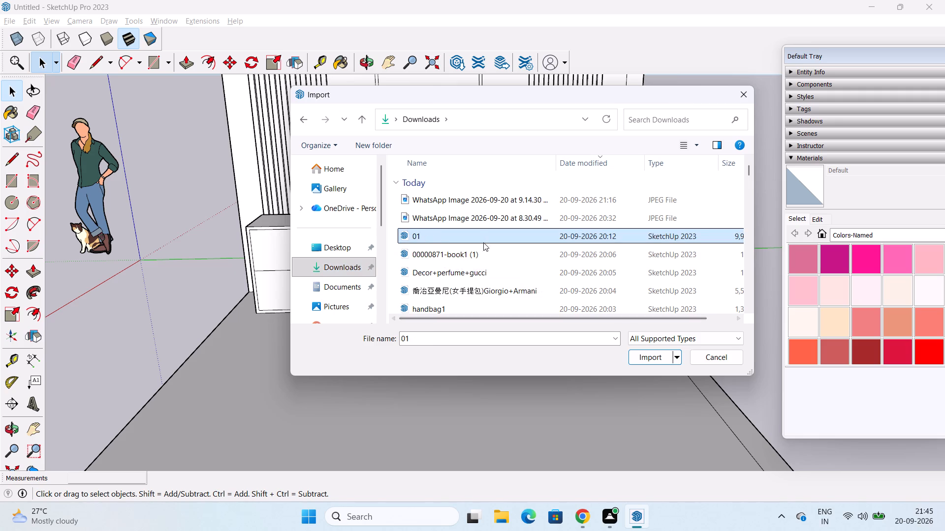
left_click_drag(477, 234, 499, 237)
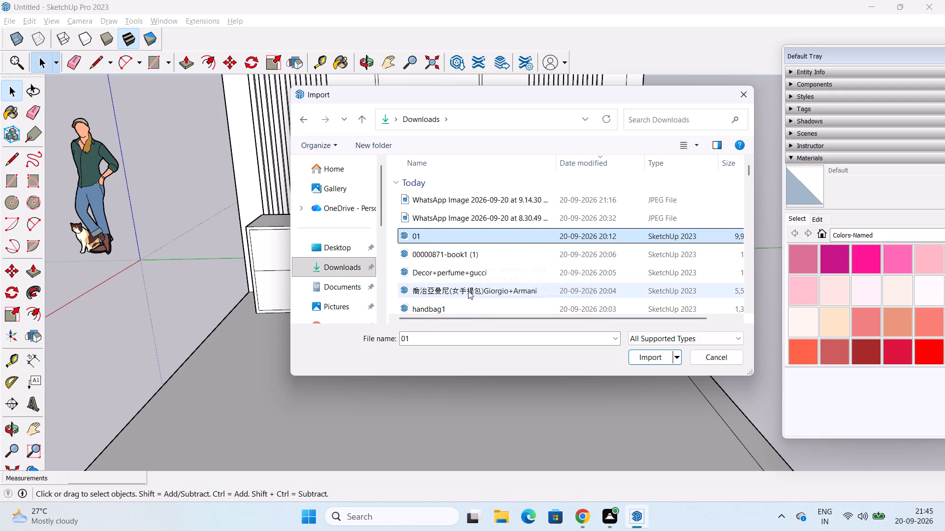
left_click_drag(468, 291, 480, 283)
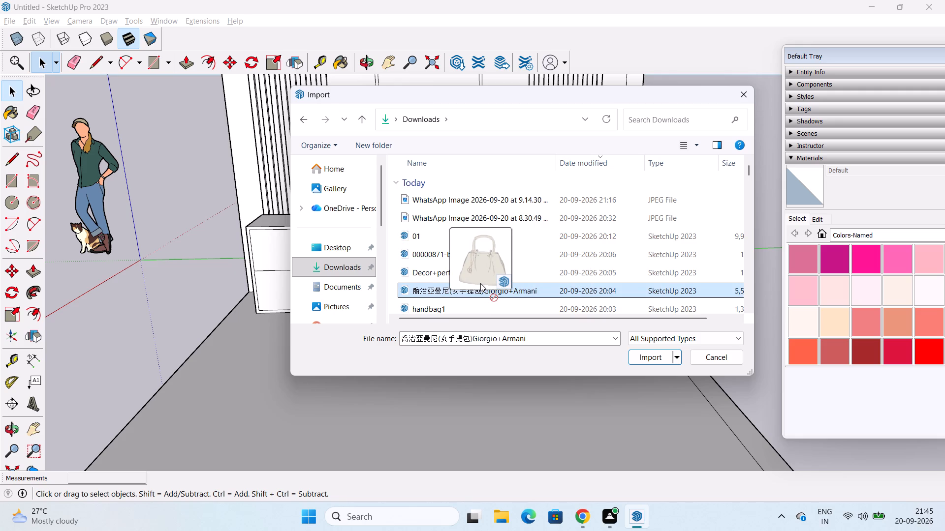
scroll(474, 286, "down", 1)
left_click_drag(468, 285, 490, 280)
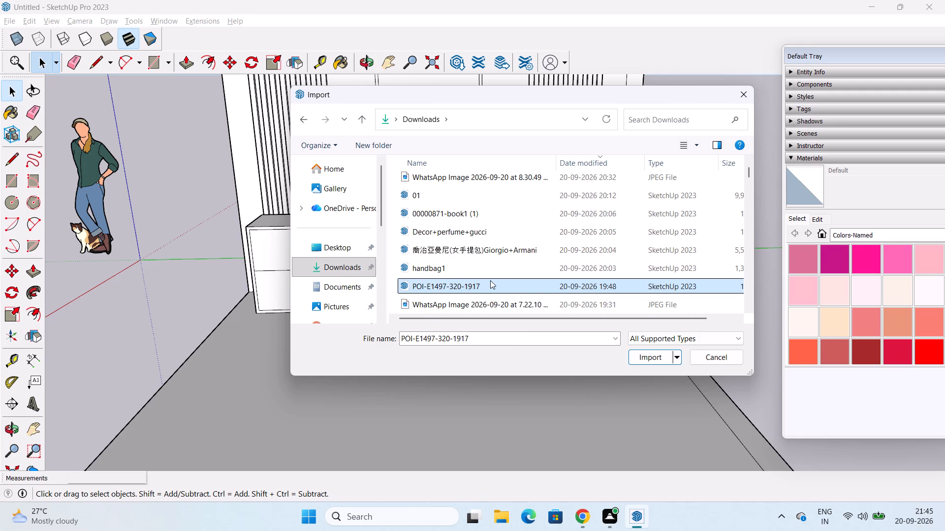
left_click(643, 358)
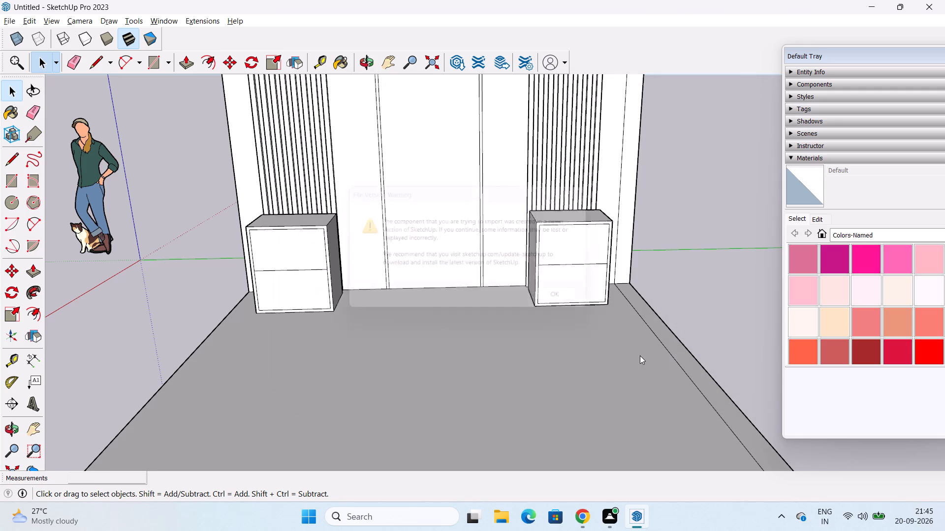
left_click(573, 304)
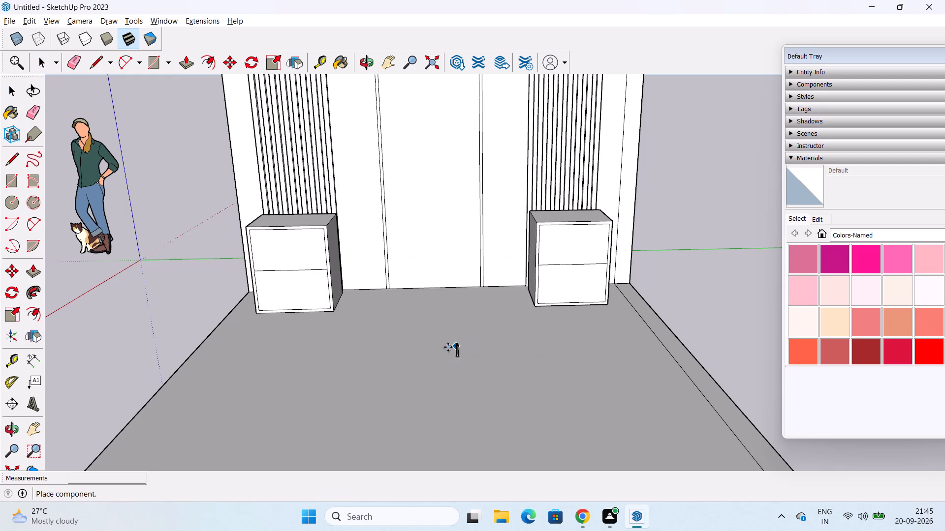
left_click(303, 358)
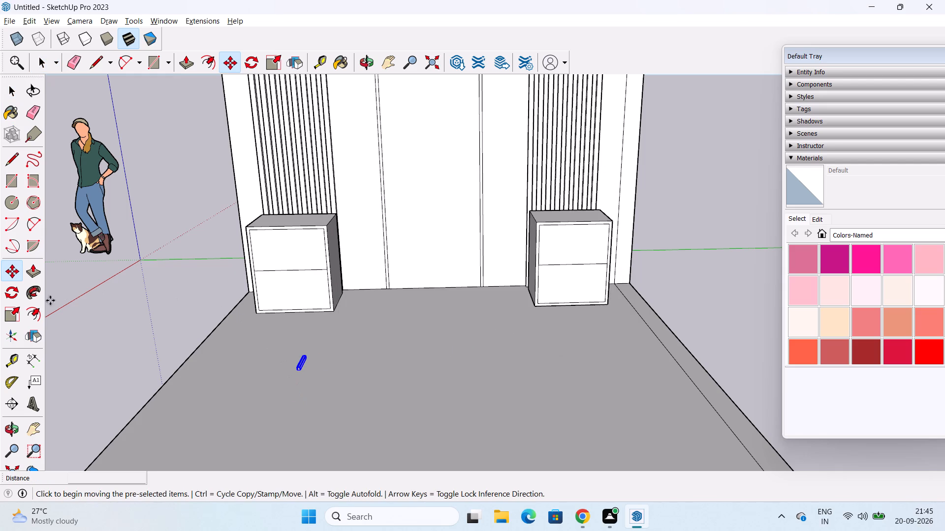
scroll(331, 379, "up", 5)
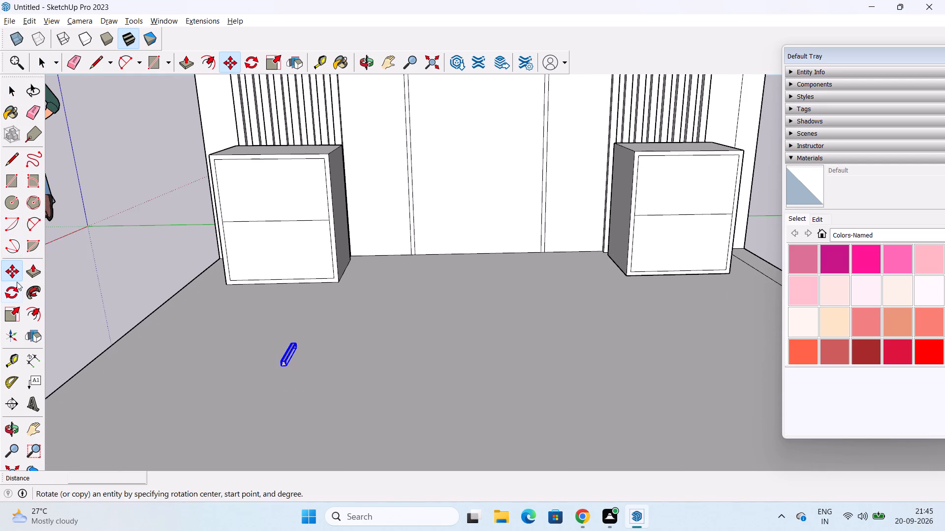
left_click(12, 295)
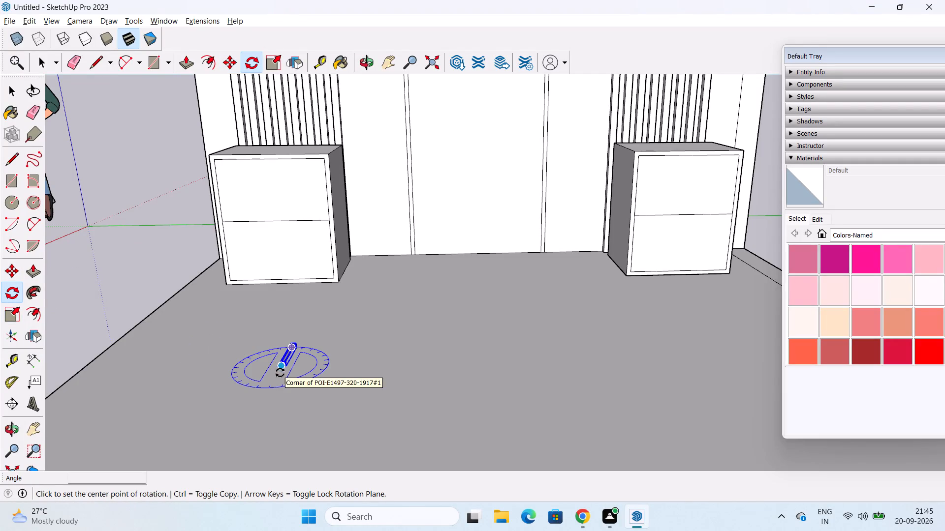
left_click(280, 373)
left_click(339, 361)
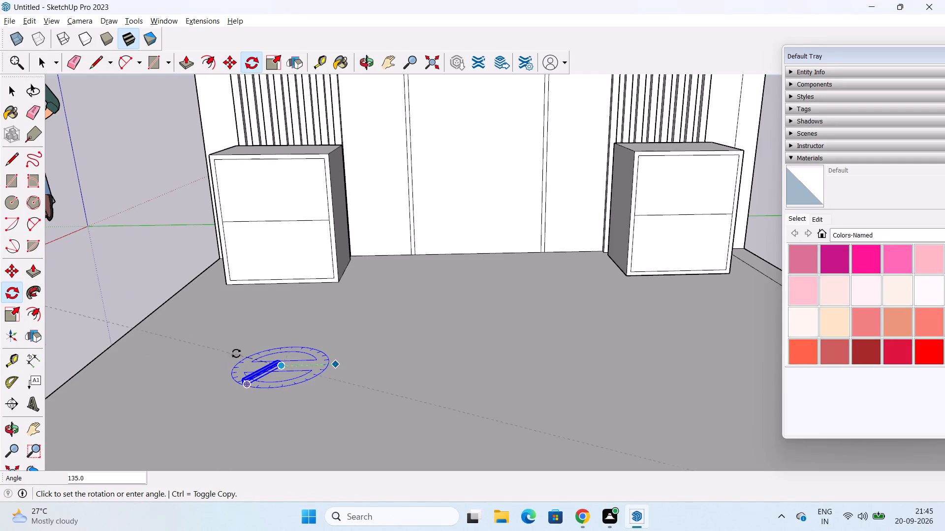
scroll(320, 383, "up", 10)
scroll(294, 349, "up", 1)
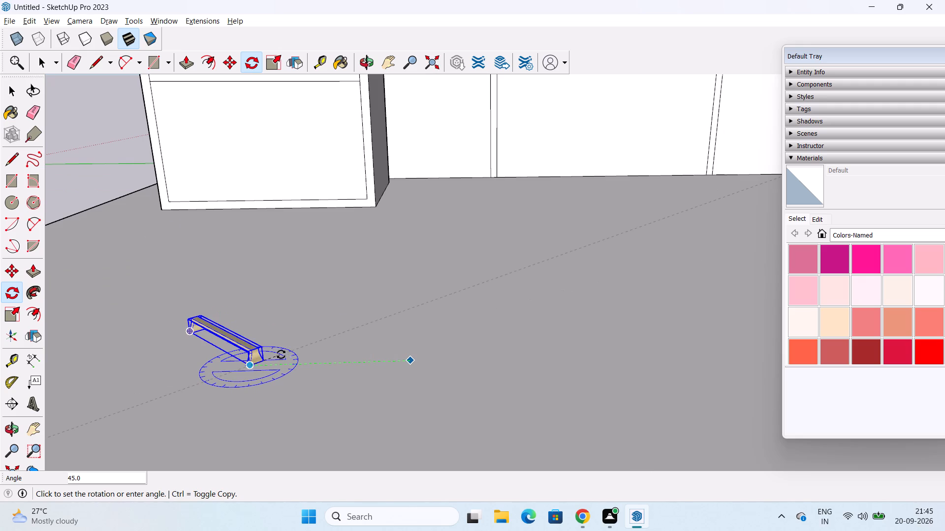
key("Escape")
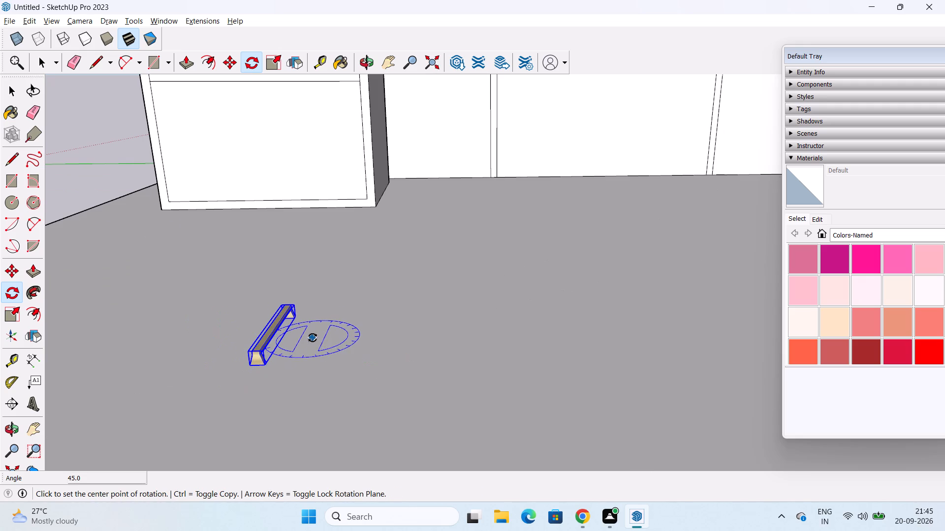
Rotate the imported handle 90° about its near bottom corner in the floor plane, so it runs parallel to the cabinet front.
left_click(264, 363)
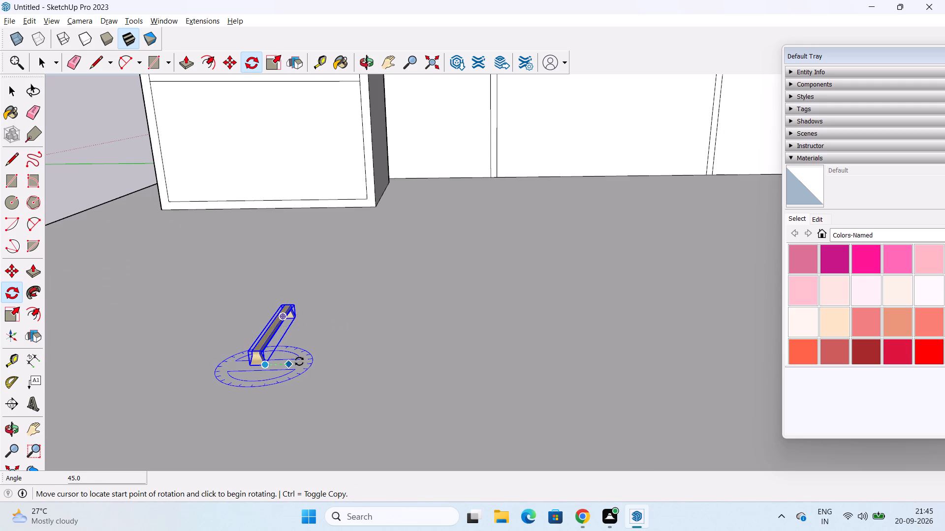
left_click(320, 356)
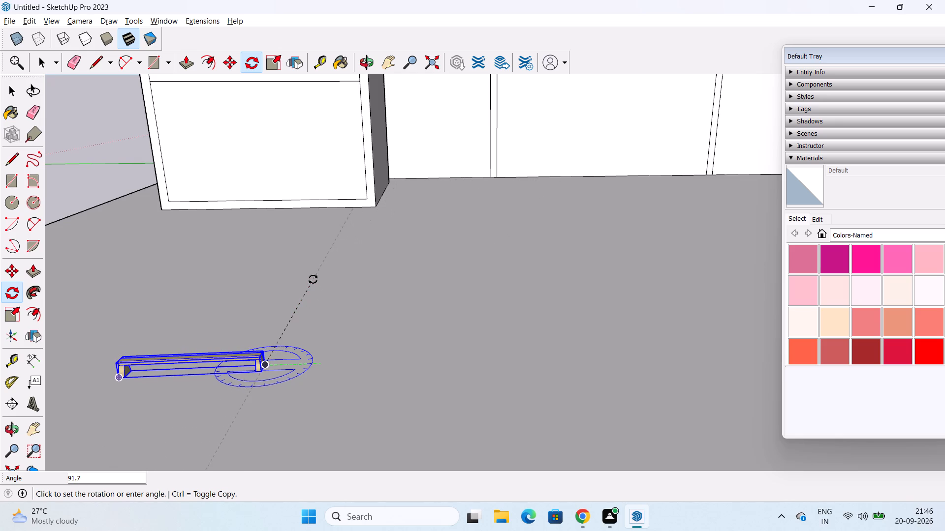
left_click(316, 285)
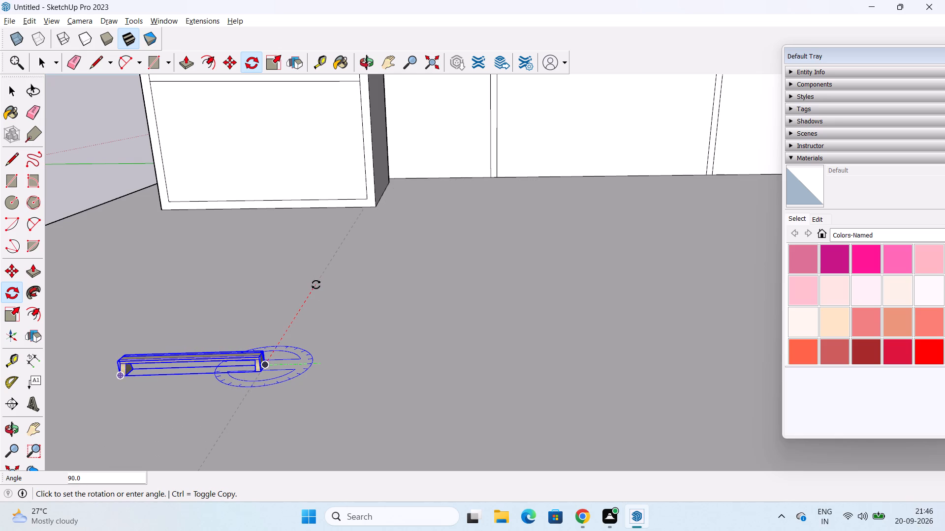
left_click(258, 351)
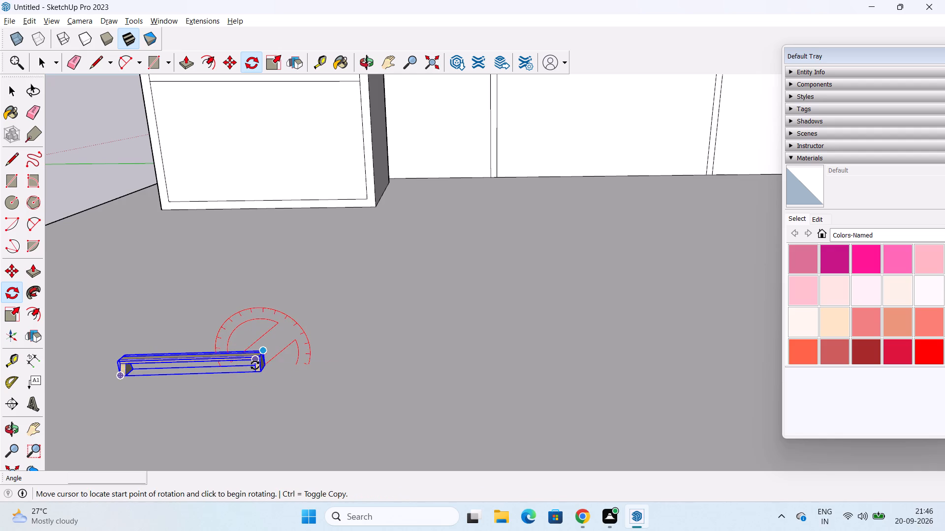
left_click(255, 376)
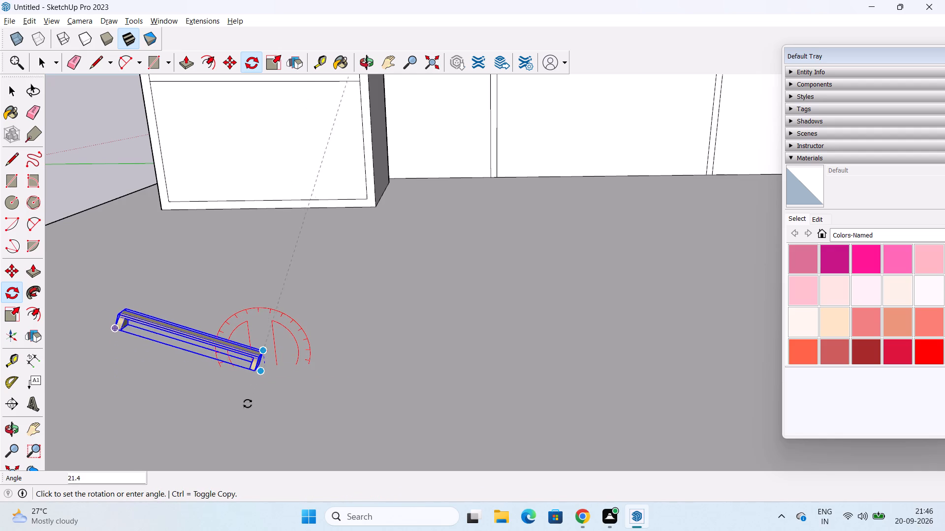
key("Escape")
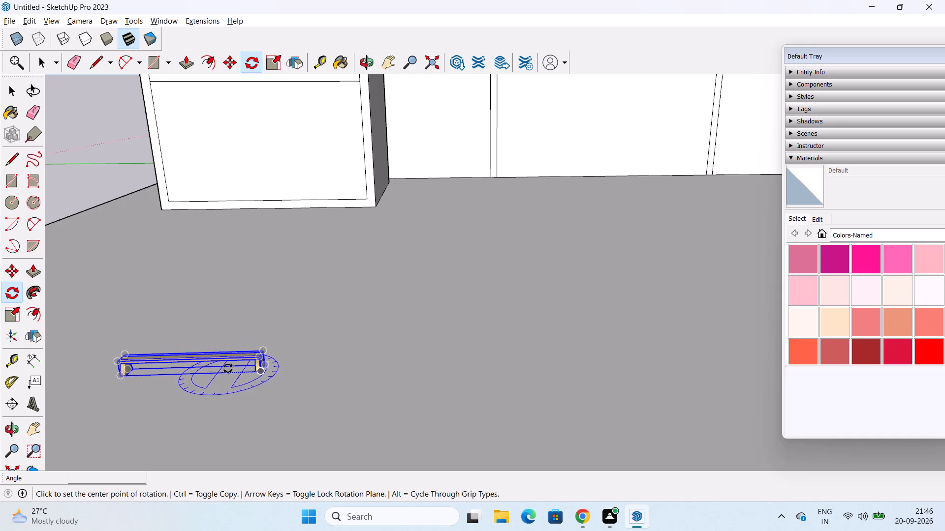
Rotate the handle 90° about its long direction, pivoting at its end corner, so its mounting side turns toward the cabinet.
left_click(125, 366)
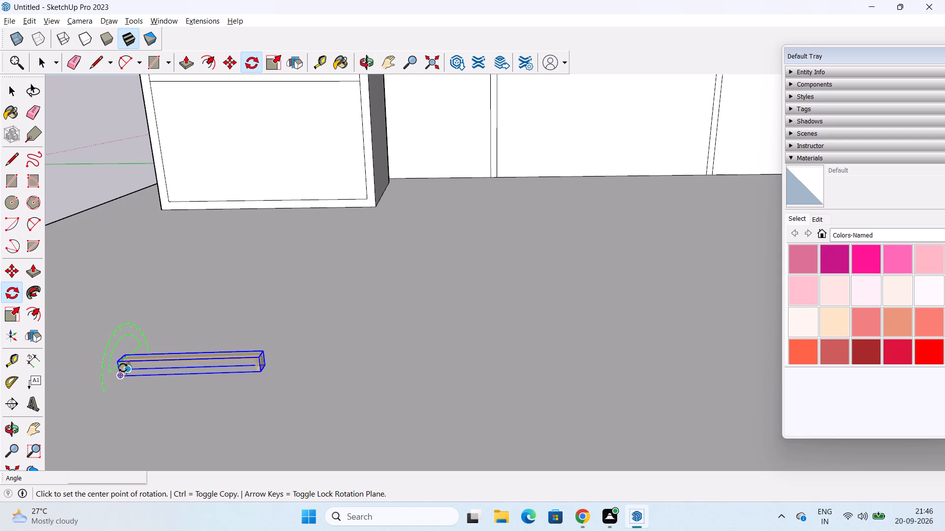
left_click(116, 388)
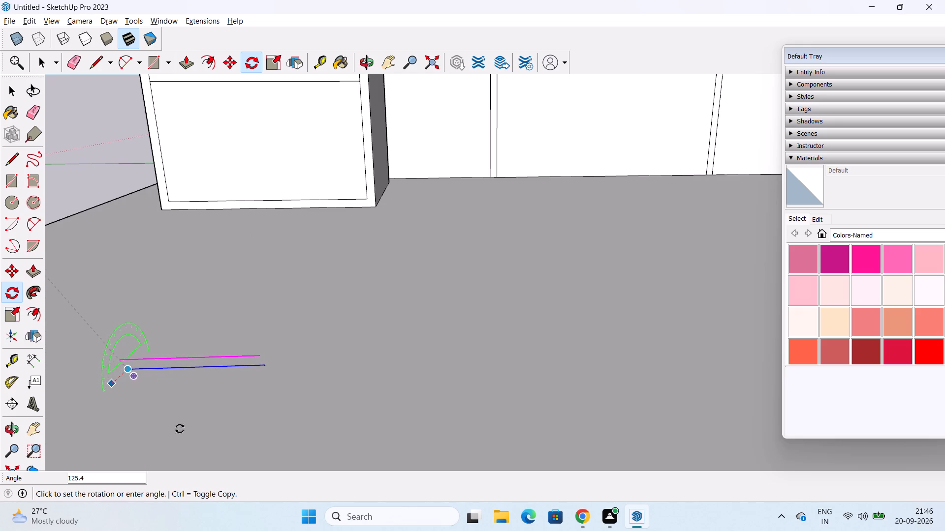
left_click(145, 439)
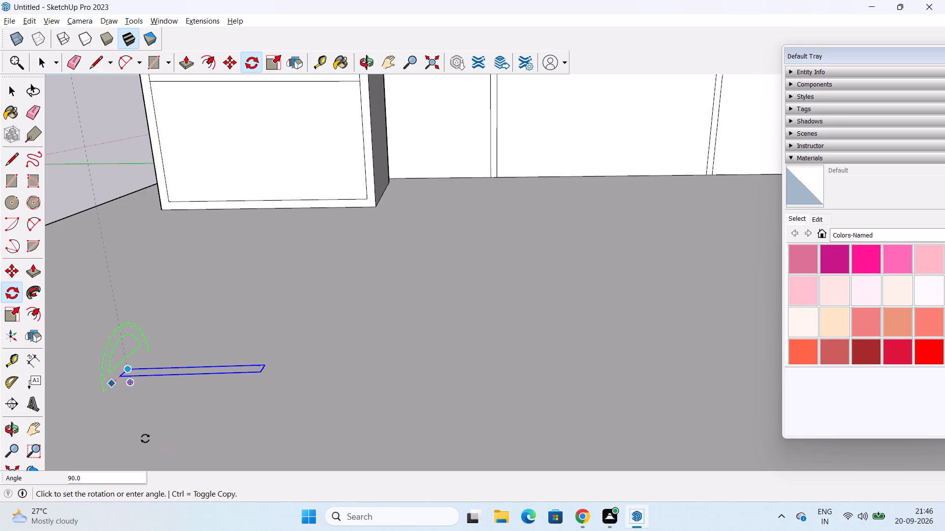
left_click(282, 396)
key("space")
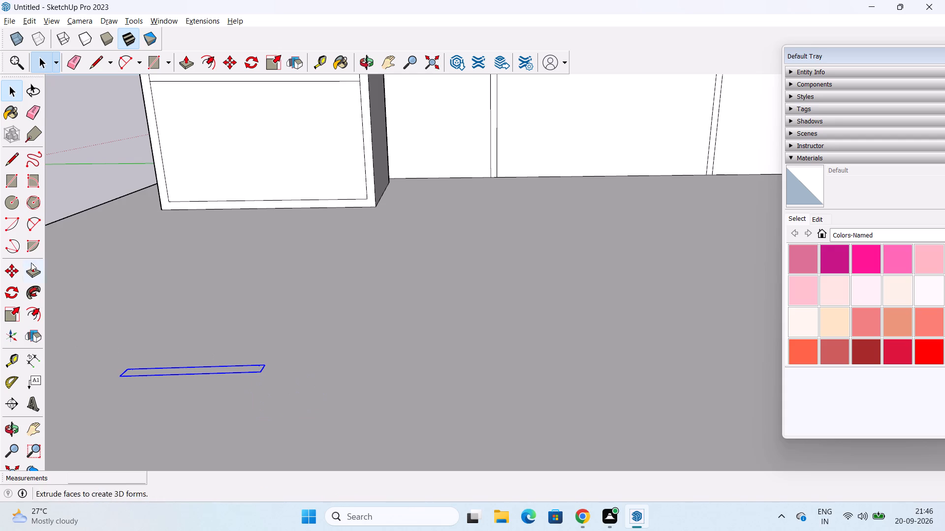
Move the handle about 2" straight up along the blue axis so it sits above the floor.
left_click(10, 274)
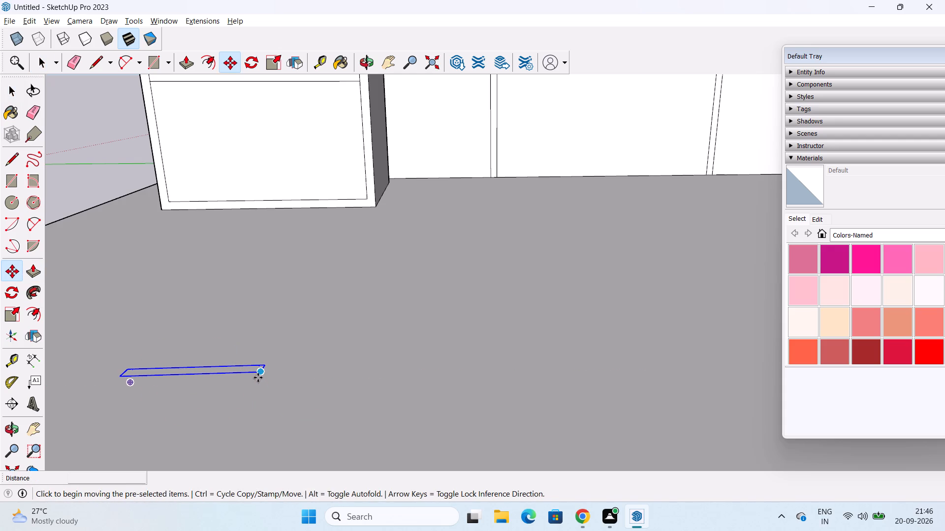
left_click(258, 378)
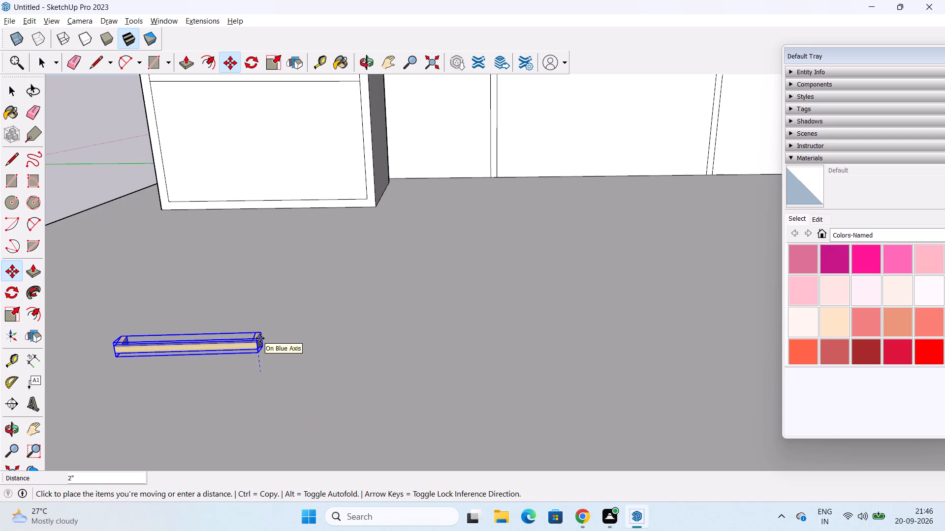
left_click(260, 338)
middle_click_drag(263, 367, 234, 226)
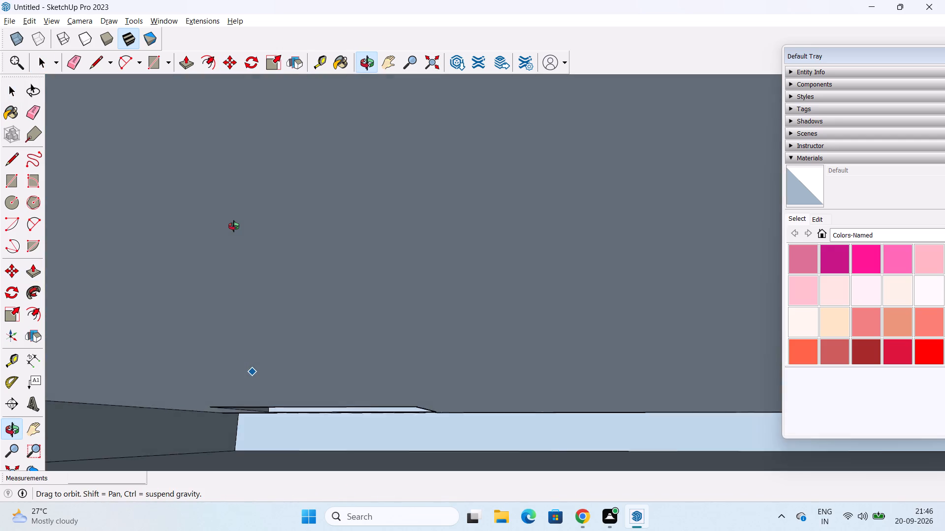
middle_click_drag(234, 226, 211, 355)
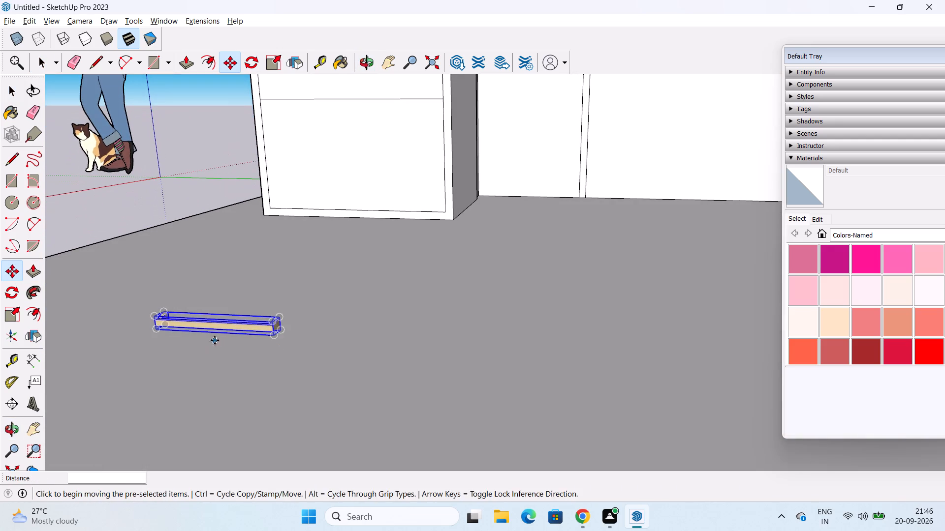
key("space")
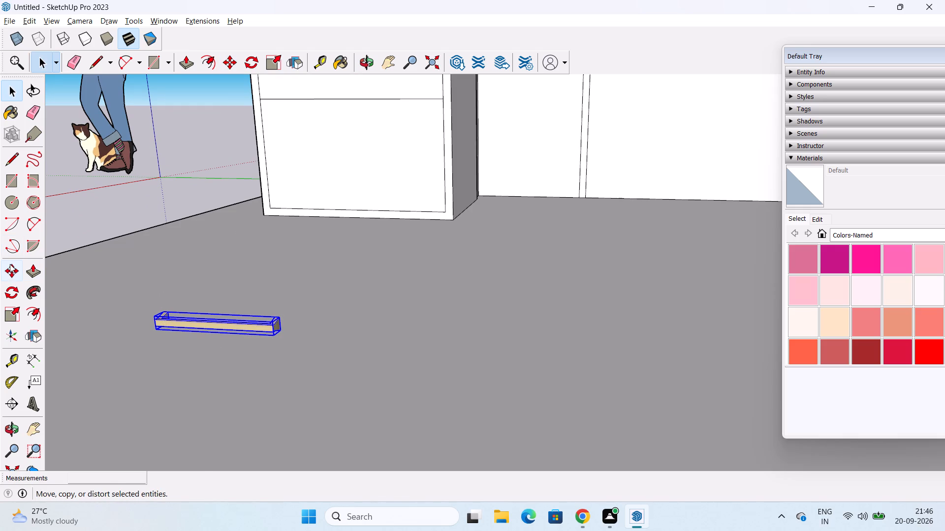
Move the handle about 4' 4 1/2" onto the upper panel of the cabinet nearer the scale figure, just below its top edge.
left_click(8, 274)
middle_click_drag(283, 338, 212, 354)
left_click(265, 317)
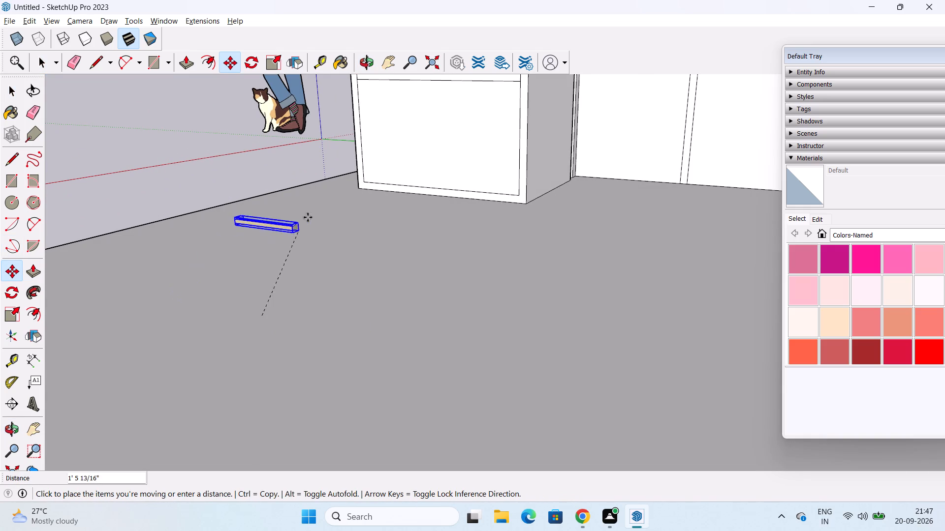
middle_click_drag(408, 123, 411, 128, "shift")
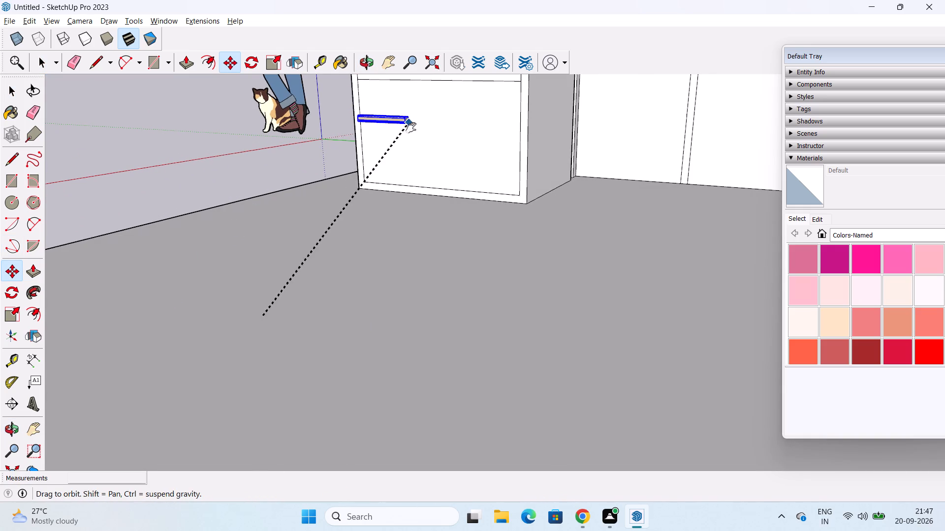
middle_click_drag(411, 128, 354, 301, "shift")
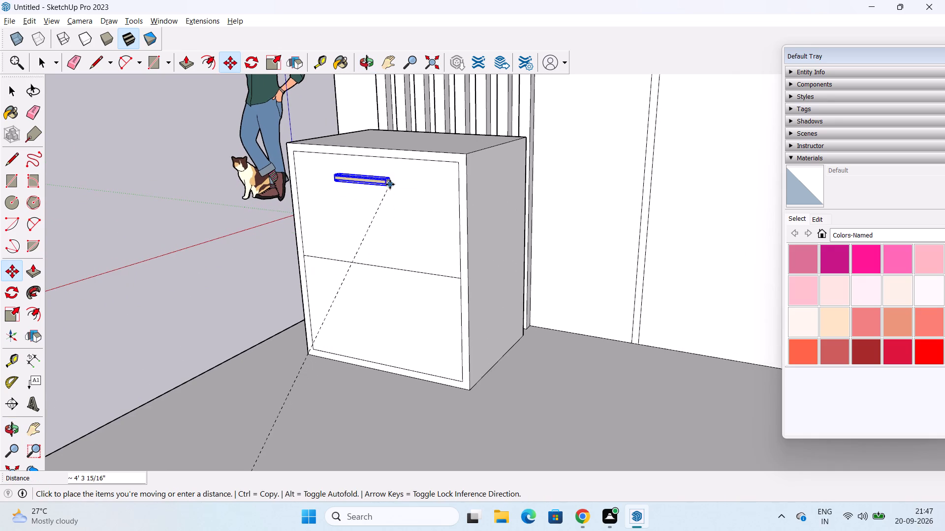
middle_click_drag(389, 175, 455, 153)
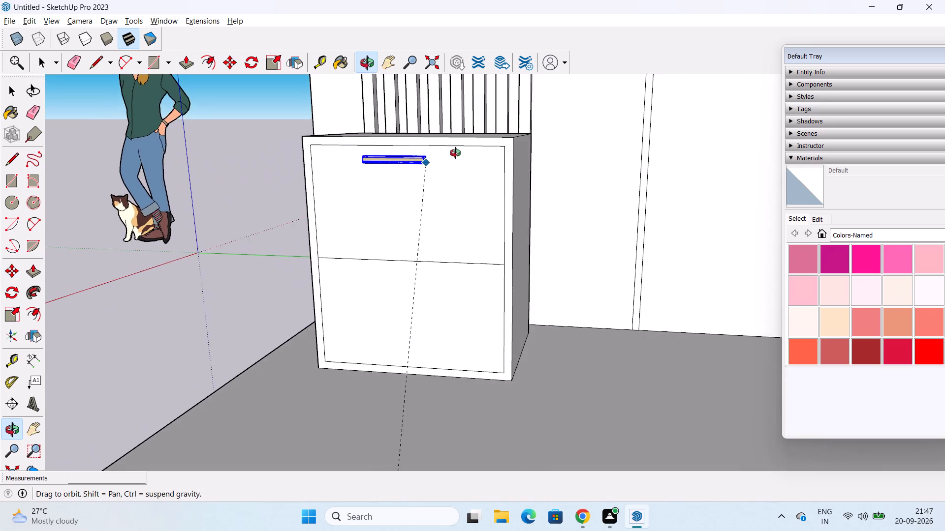
middle_click_drag(455, 153, 468, 148)
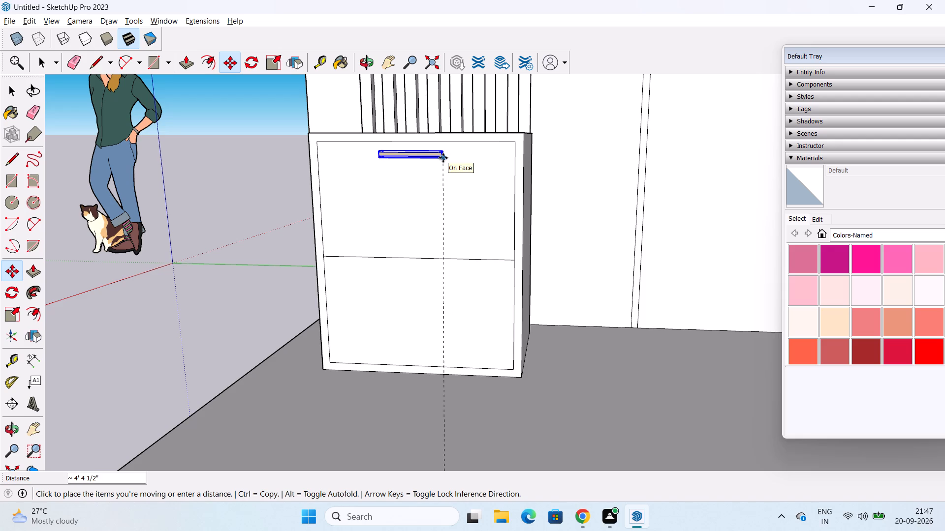
left_click(443, 158)
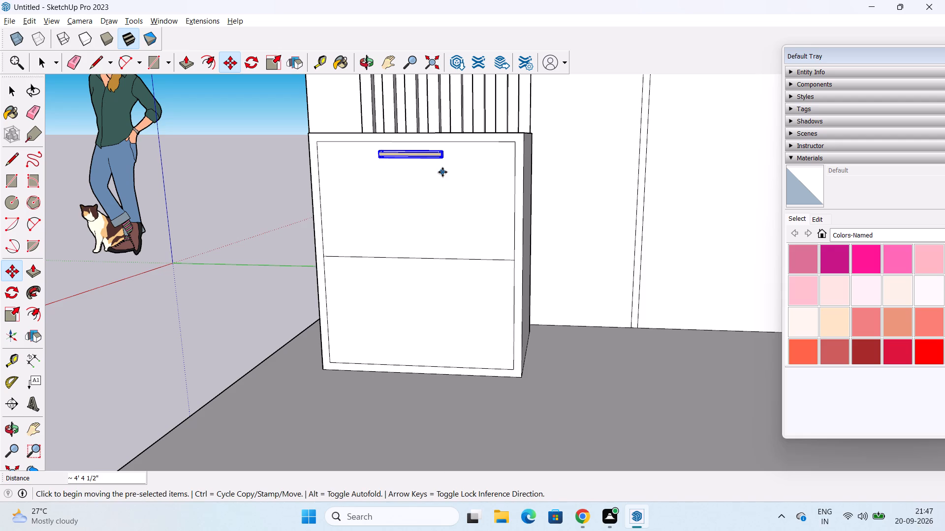
Copy the handle about 1' 1 13/16" straight down onto the top of the same cabinet's lower panel.
left_click(441, 158)
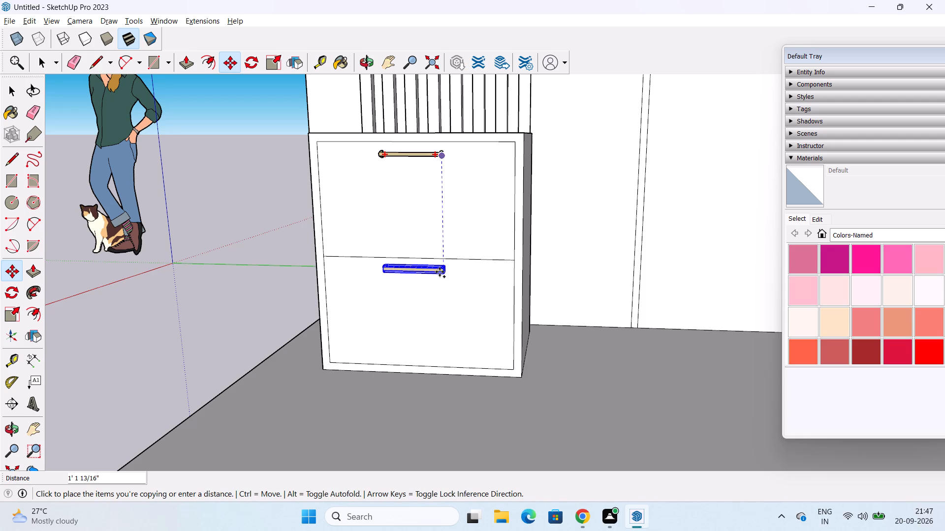
left_click(440, 272)
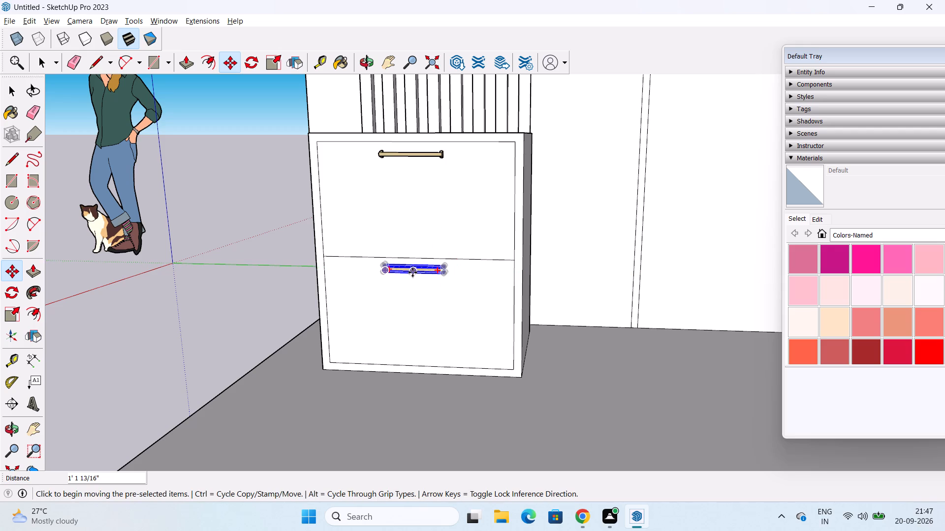
Copy the lower handle about 8' 3/16" along the green axis onto the lower panel of the other cabinet.
left_click(443, 272)
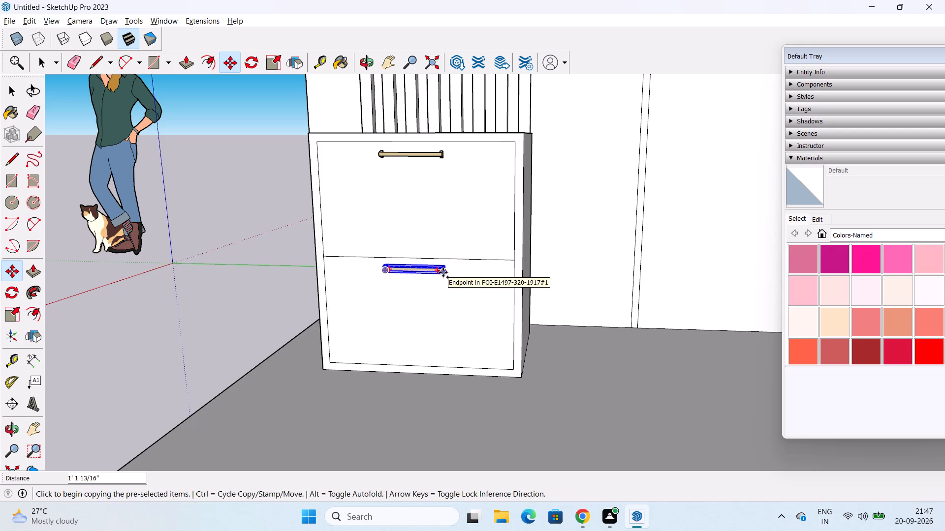
scroll(566, 271, "down", 2)
middle_click_drag(592, 268, 435, 265, "shift")
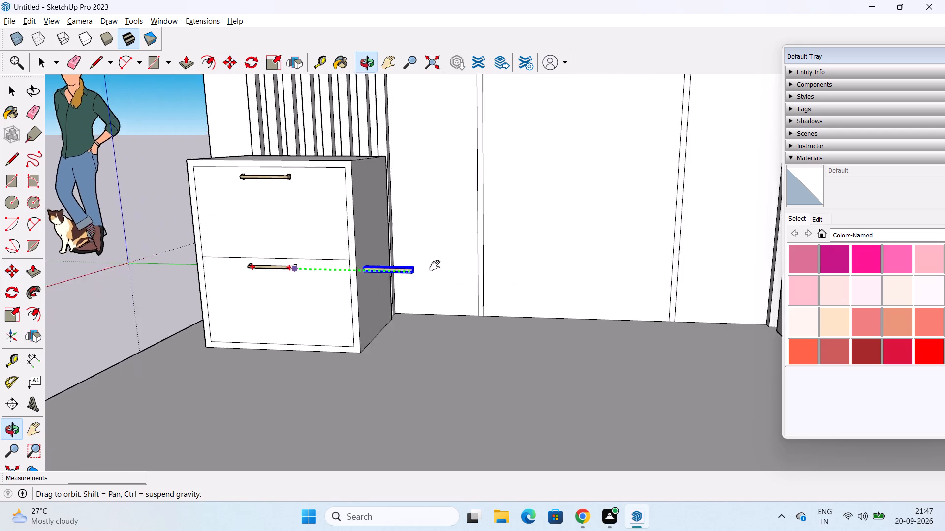
middle_click_drag(435, 265, 255, 258, "shift")
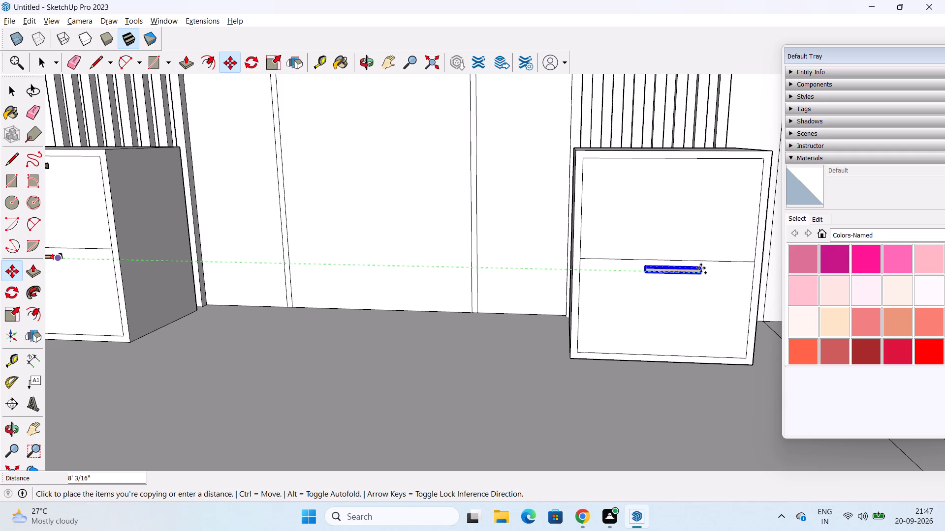
left_click(701, 268)
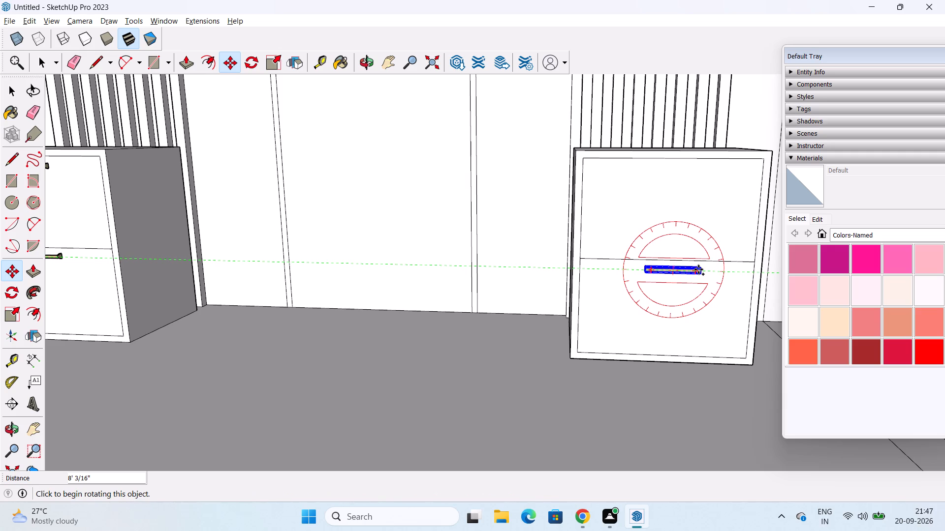
Copy that handle about 1' 2" up onto the upper panel of the cabinet farther from the scale figure.
left_click(699, 266)
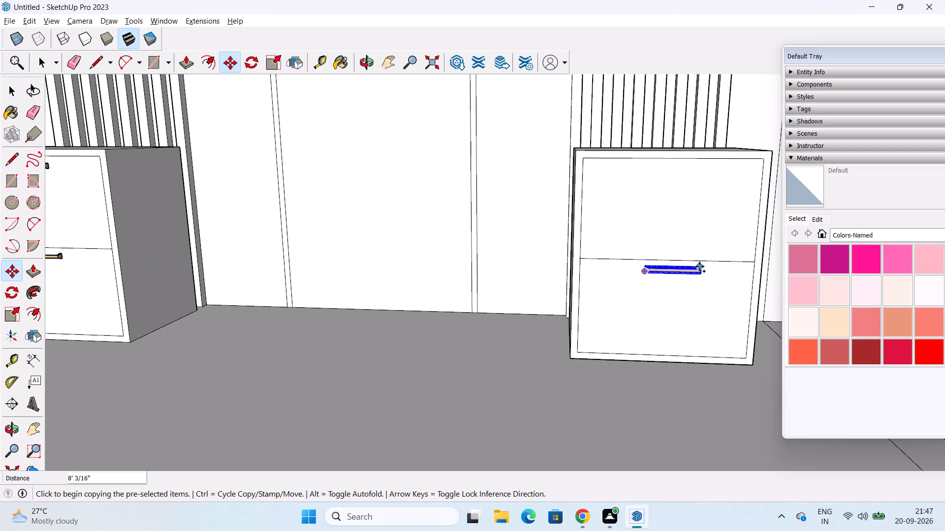
left_click(704, 165)
key("space")
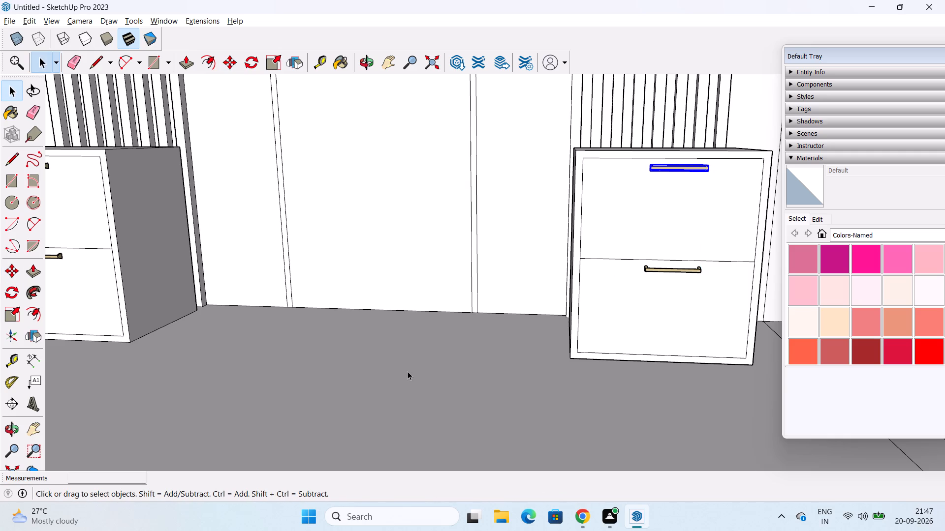
left_click(407, 371)
Paint both front panels of the cabinet nearer the scale figure with Wood Veneer 01 from the Wood materials.
scroll(461, 320, "down", 3)
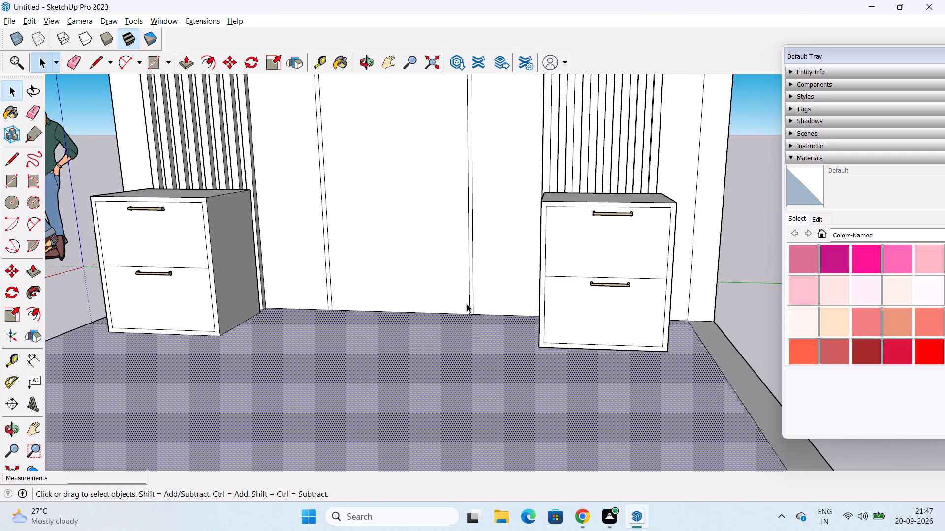
scroll(467, 304, "down", 2)
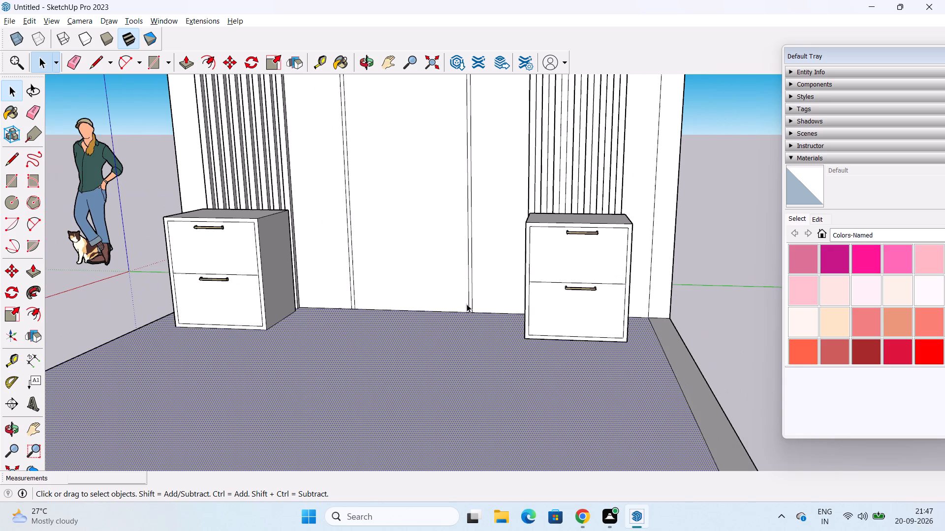
left_click(882, 232)
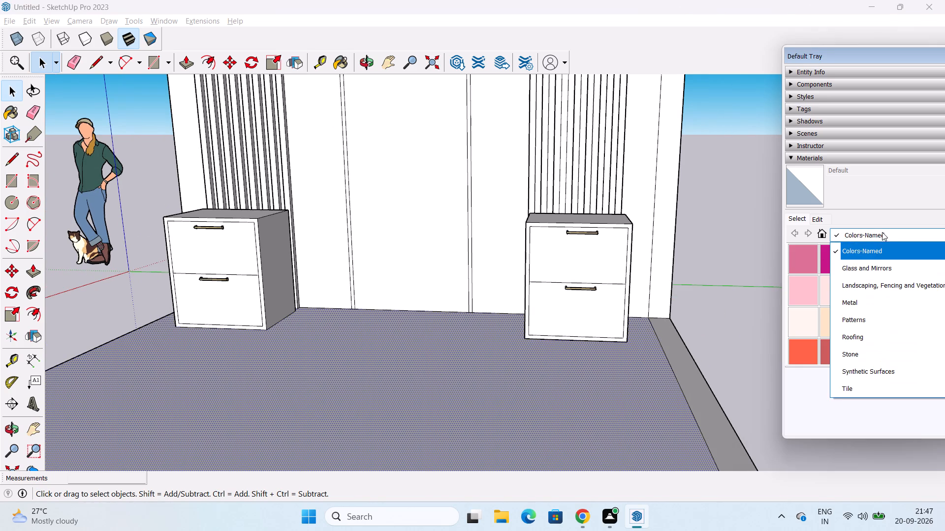
scroll(875, 376, "down", 7)
left_click(863, 387)
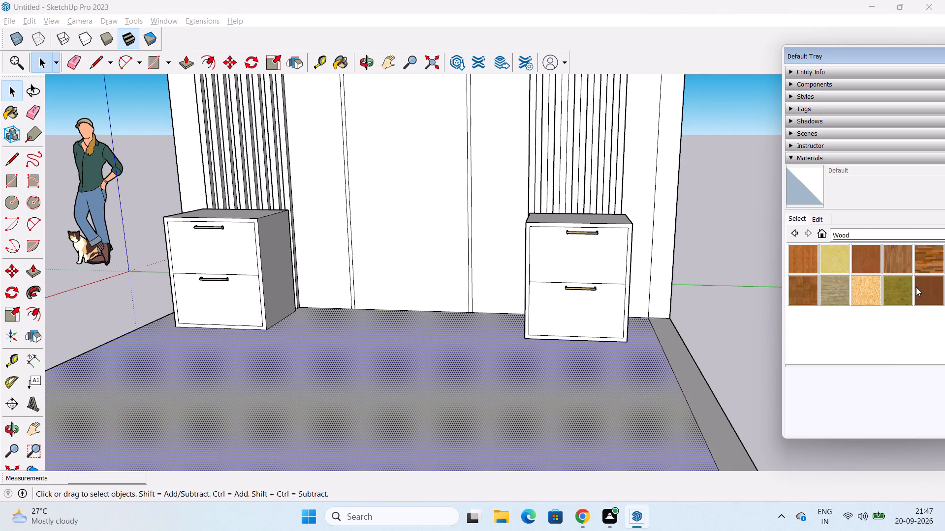
left_click(928, 287)
left_click(242, 255)
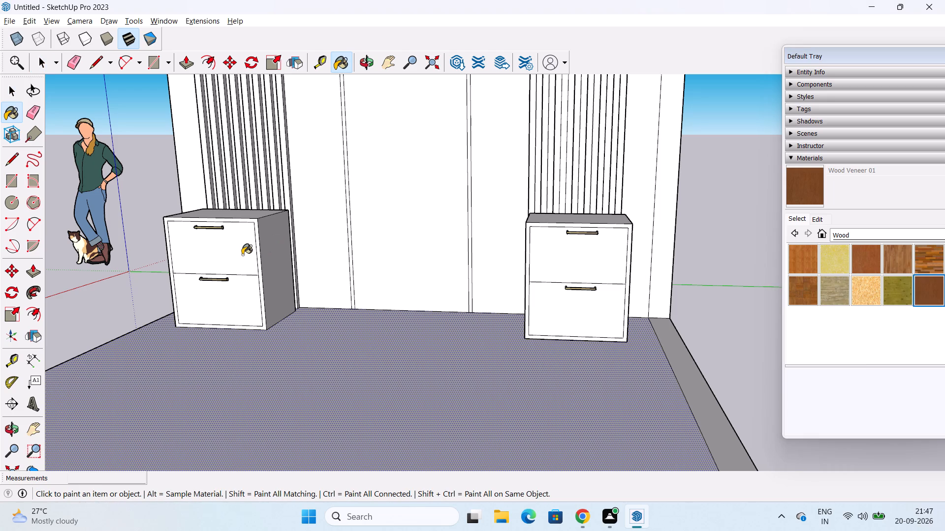
left_click(246, 300)
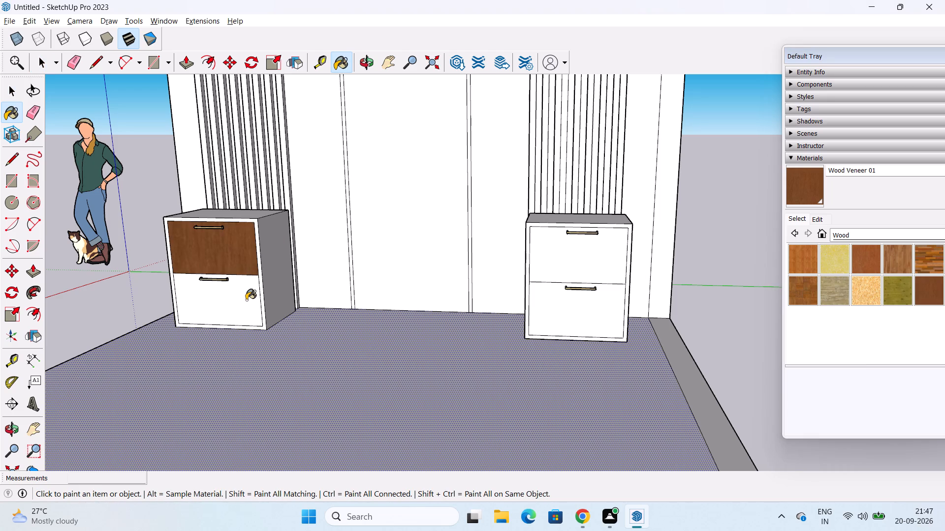
Paint the sides, top and front frame of the cabinet nearer the scale figure with Wood Veneer 01.
left_click(273, 274)
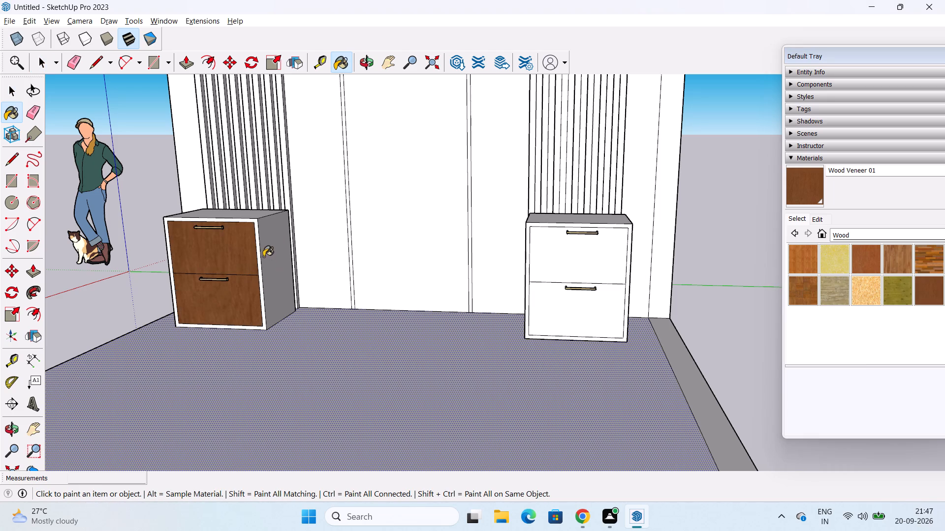
left_click(248, 212)
left_click(252, 219)
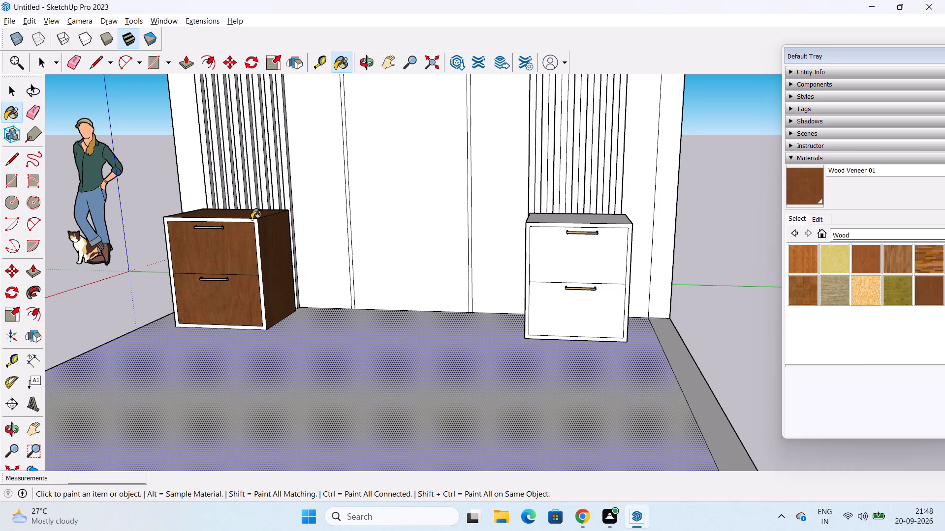
left_click(256, 231)
middle_click_drag(196, 289, 360, 277)
left_click(164, 289)
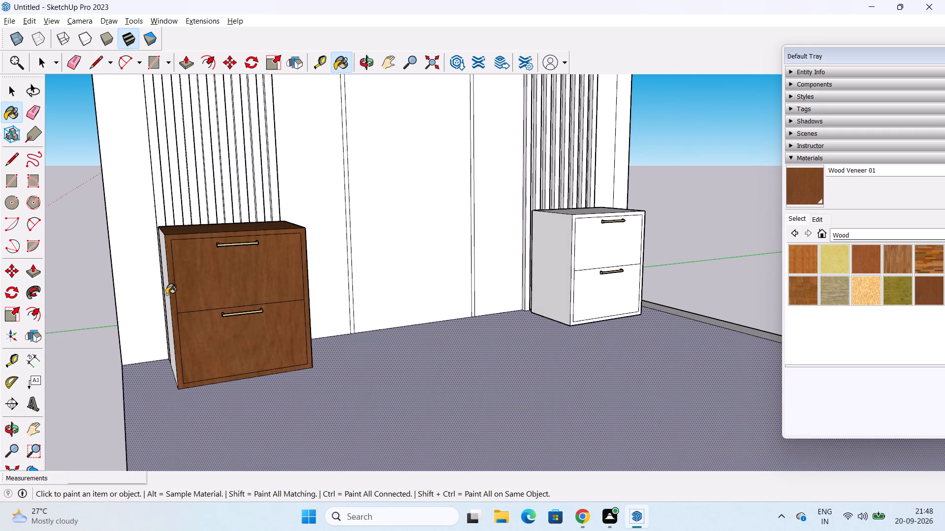
left_click(166, 295)
Paint the other cabinet's front panels, frame, top and both sides with Wood Veneer 01.
left_click(556, 234)
left_click(622, 249)
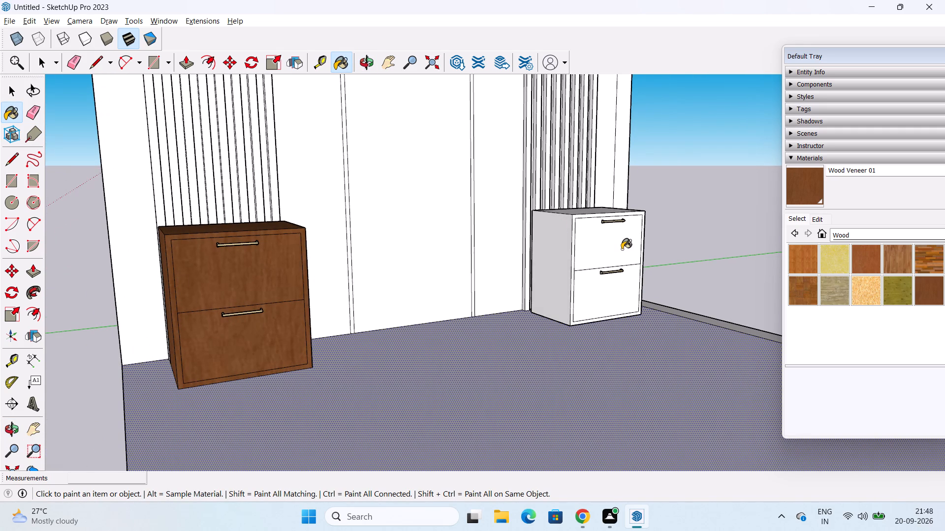
left_click(586, 210)
left_click(597, 293)
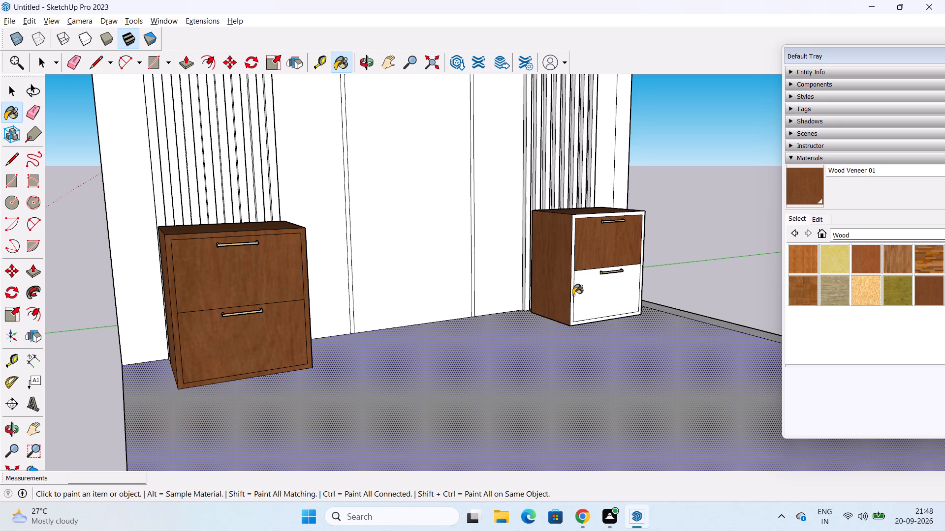
left_click(573, 295)
middle_click_drag(595, 274, 307, 257)
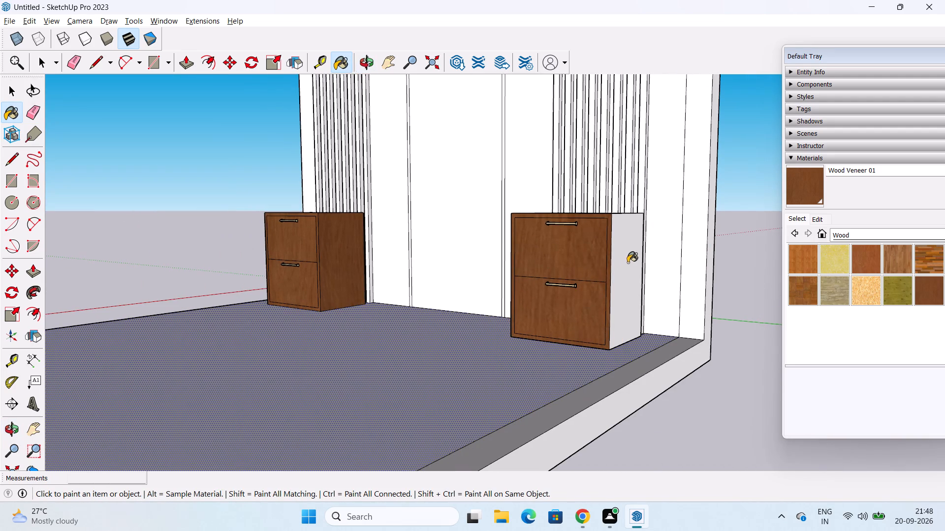
left_click(628, 262)
Paint Wood Veneer 01 on the front-facing flute strips in the inner half of the fluted section farther from the scale figure.
scroll(615, 240, "down", 4)
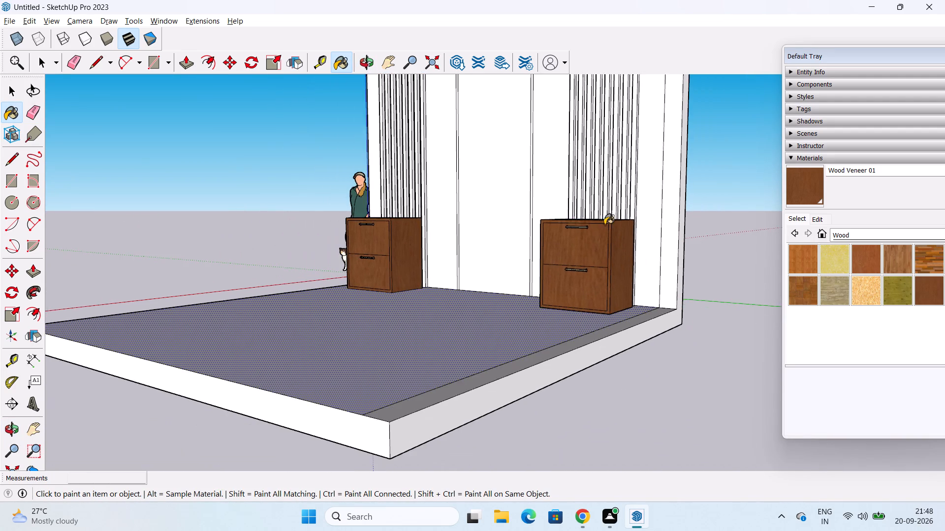
middle_click_drag(598, 213, 596, 368, "shift")
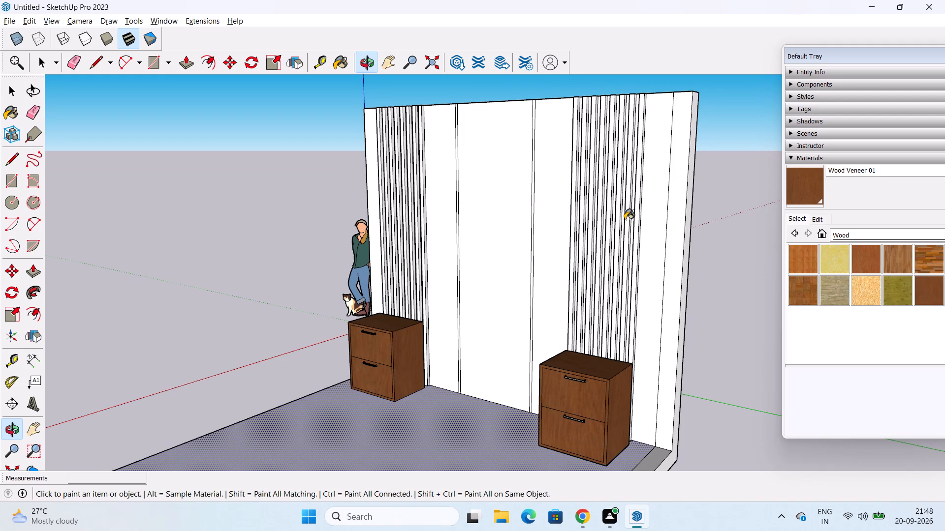
scroll(632, 191, "up", 2)
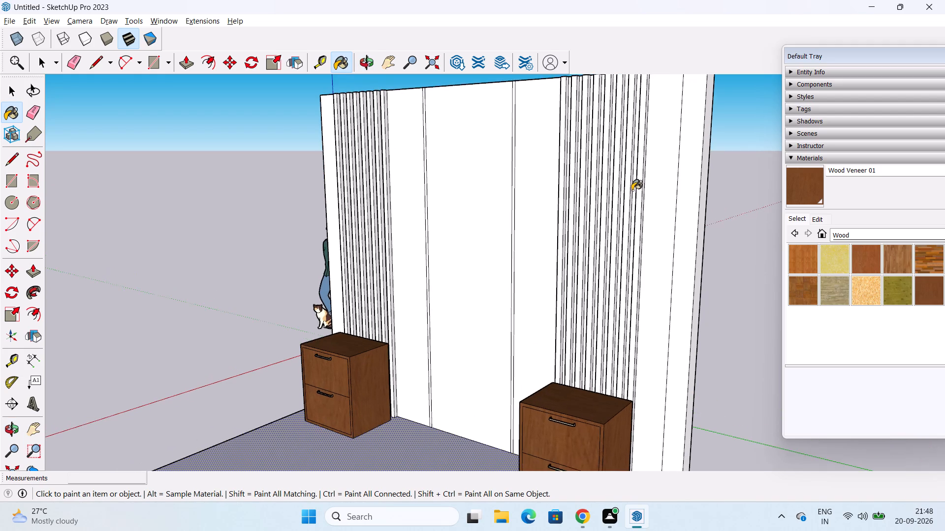
scroll(632, 190, "up", 1)
middle_click_drag(563, 226, 696, 229)
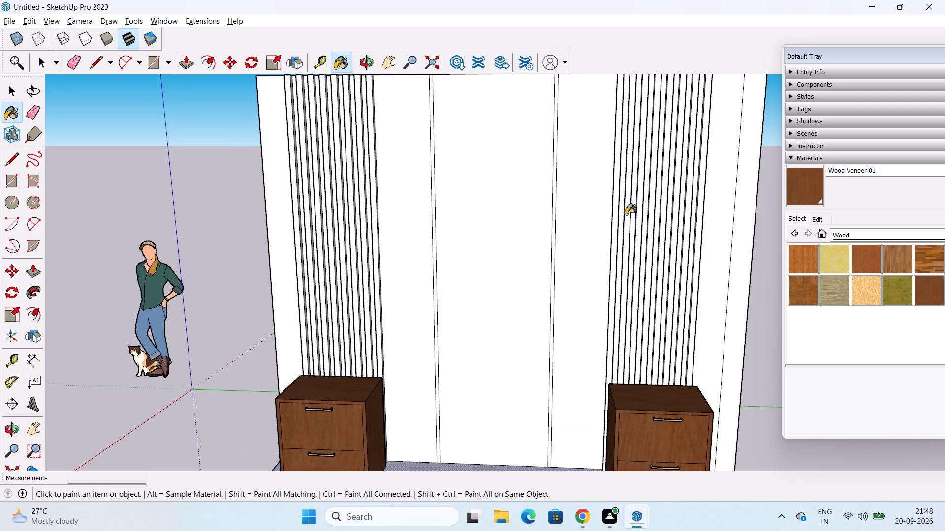
left_click(617, 223)
left_click(621, 223)
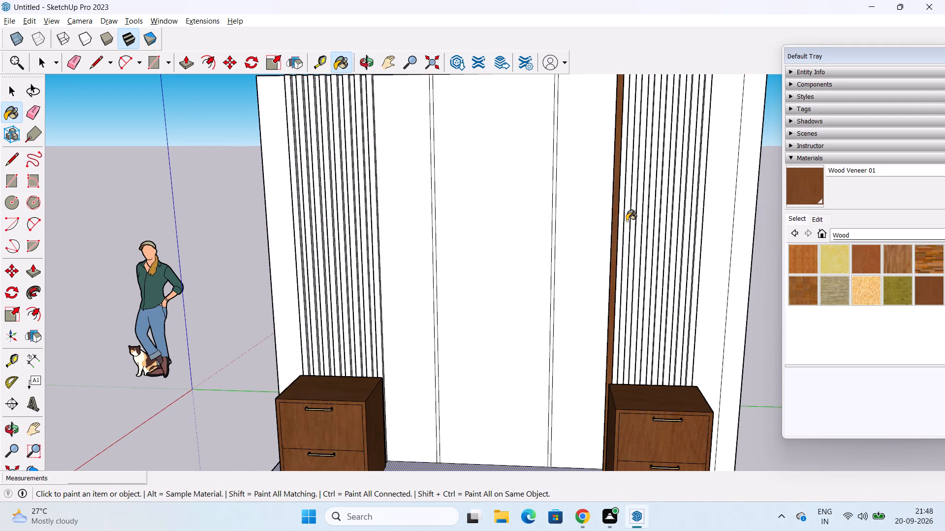
left_click(627, 220)
left_click(635, 221)
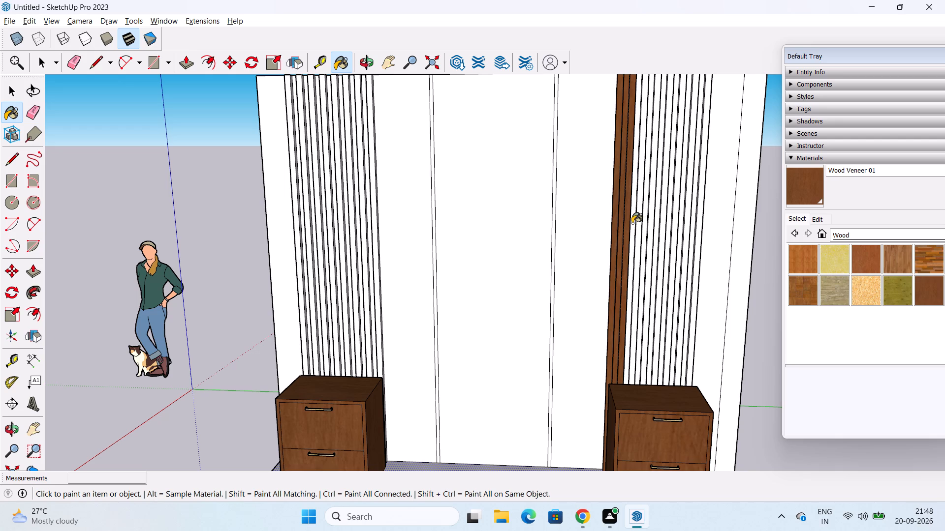
left_click(632, 223)
left_click(638, 222)
left_click(646, 221)
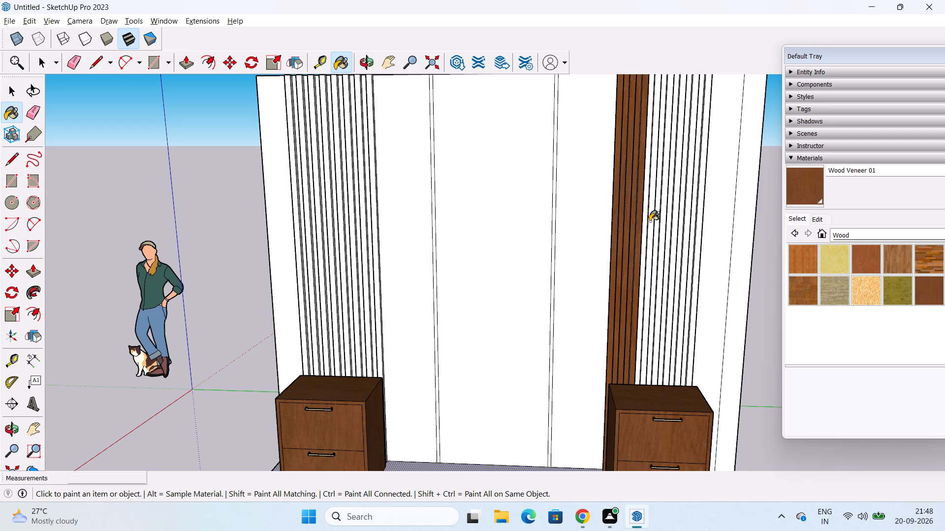
left_click(650, 221)
left_click(658, 222)
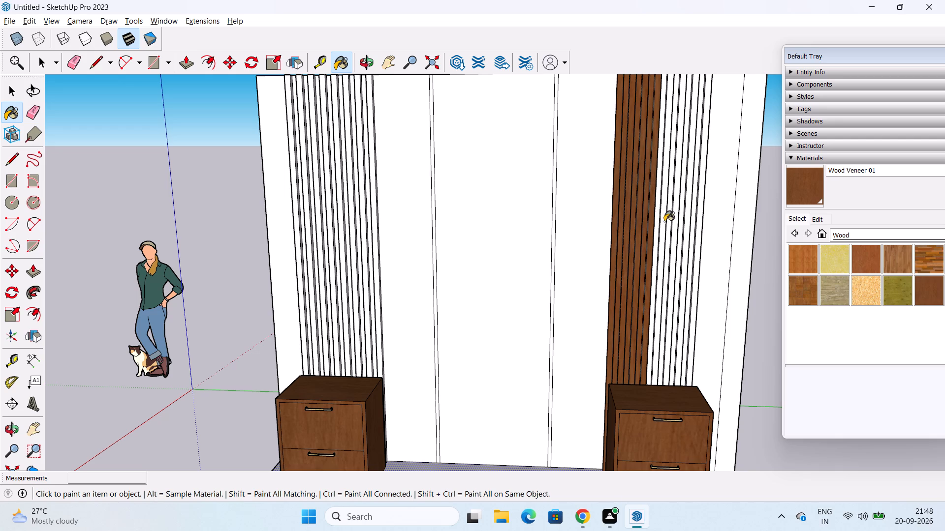
Paint the remaining front-facing strips of that fluted section, out to its outer edge, with Wood Veneer 01.
left_click(664, 225)
left_click(668, 225)
left_click(673, 226)
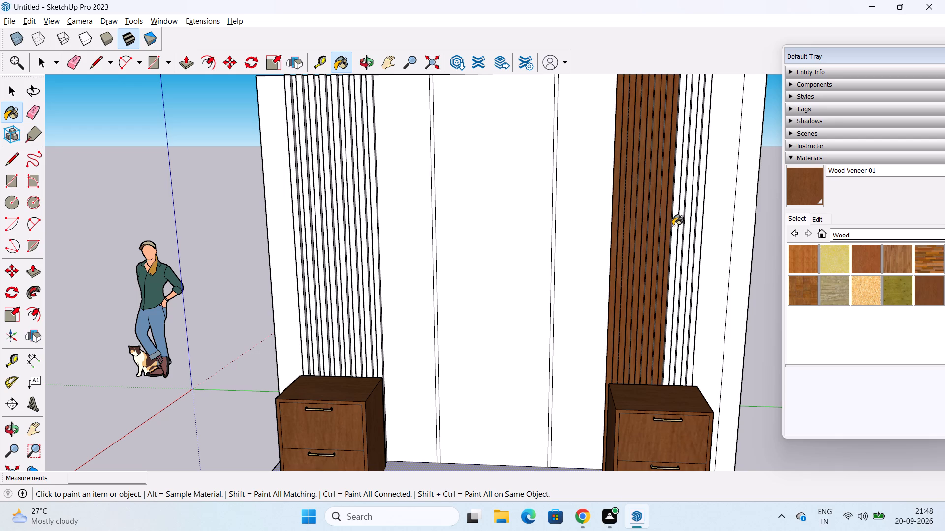
left_click(675, 227)
left_click(679, 229)
left_click(685, 229)
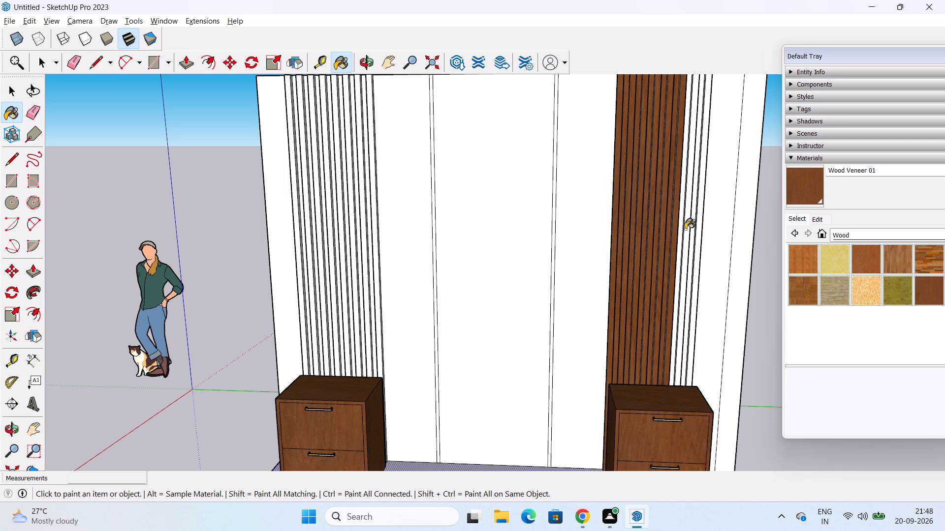
left_click(690, 229)
left_click(698, 231)
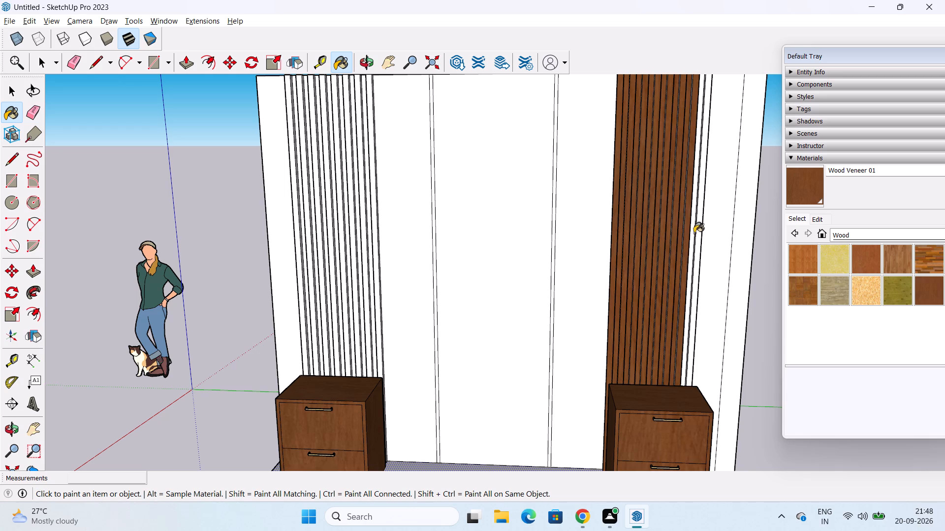
left_click(691, 234)
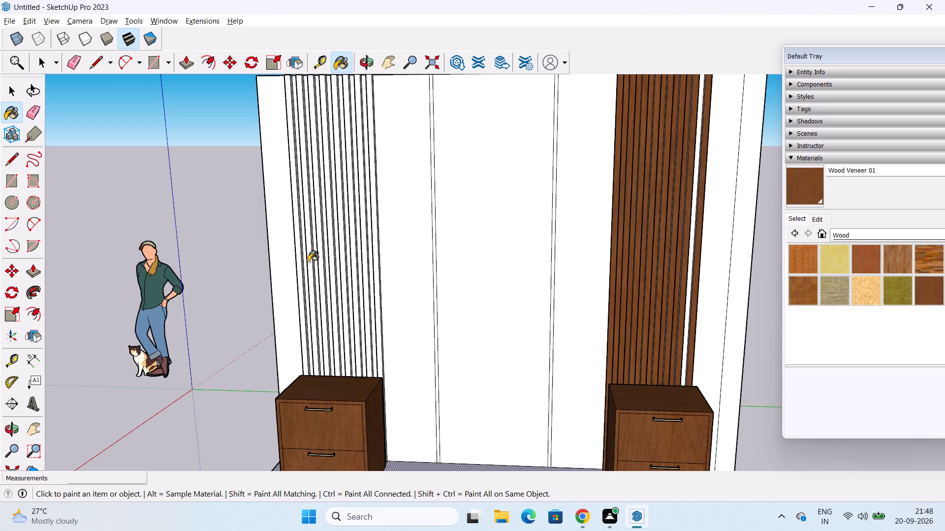
Paint Wood Veneer 01 on the front-facing flute strips in the outer half of the fluted section nearer the scale figure.
left_click(297, 254)
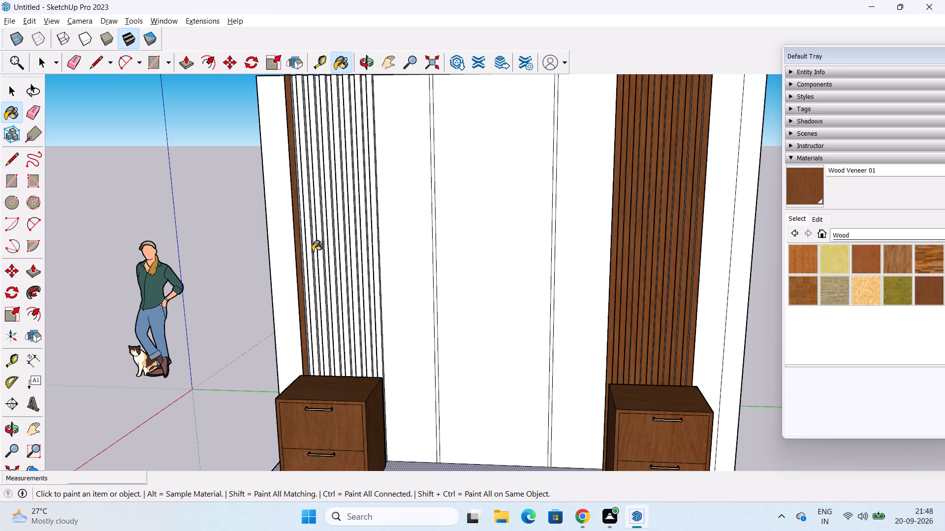
left_click(309, 254)
left_click(320, 255)
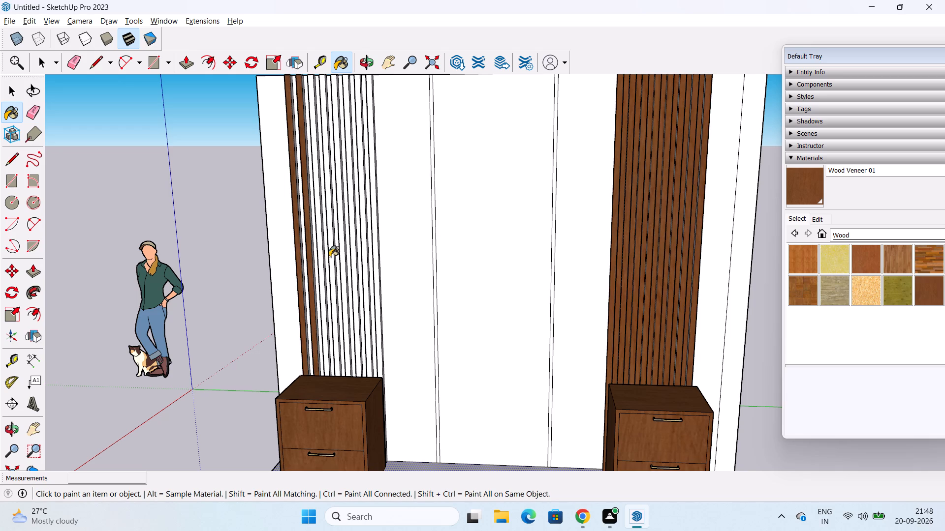
left_click(304, 250)
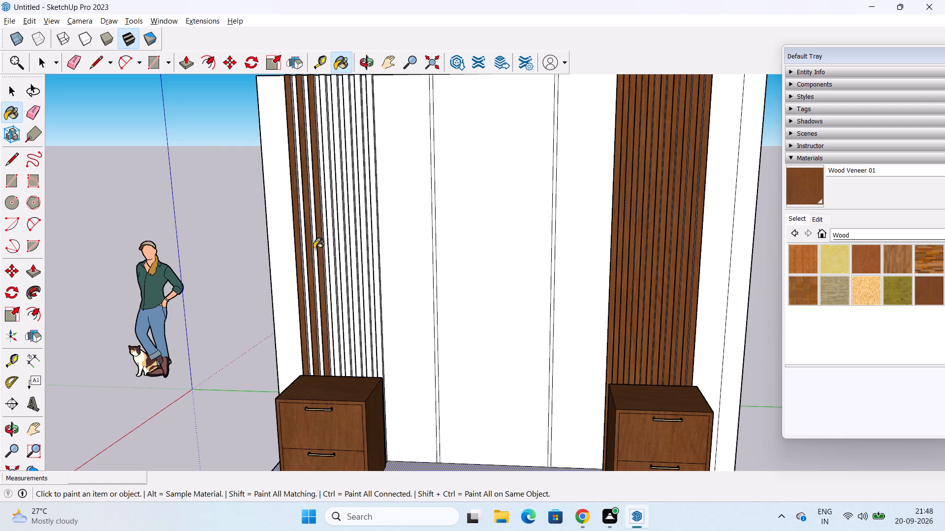
left_click(314, 249)
left_click(314, 245)
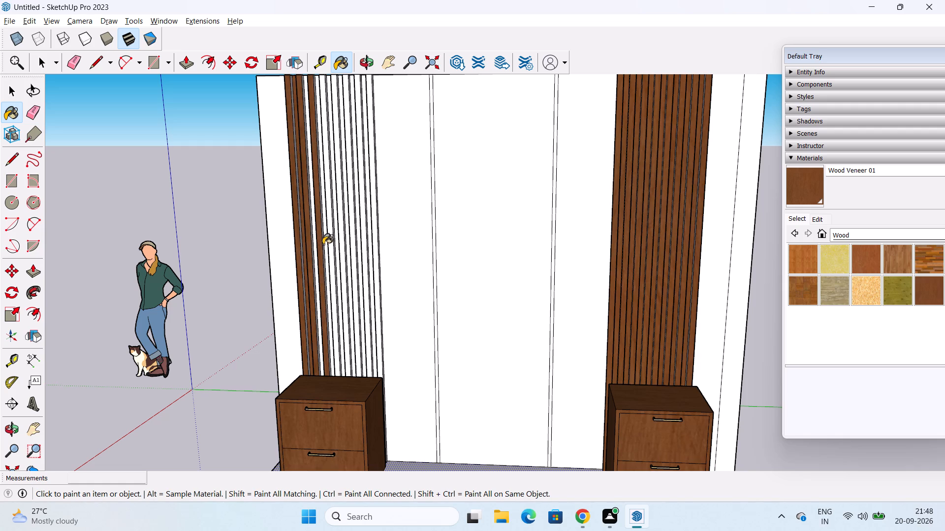
left_click(315, 237)
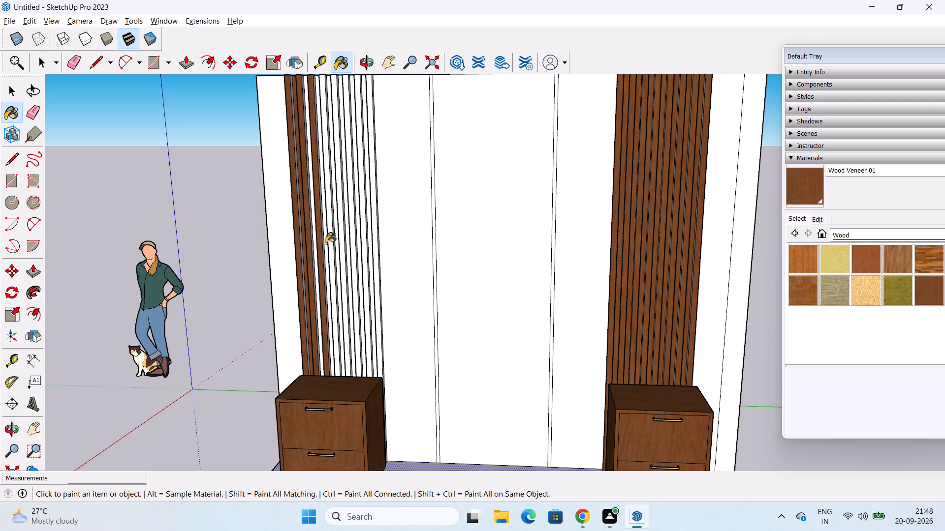
left_click(325, 243)
left_click(331, 244)
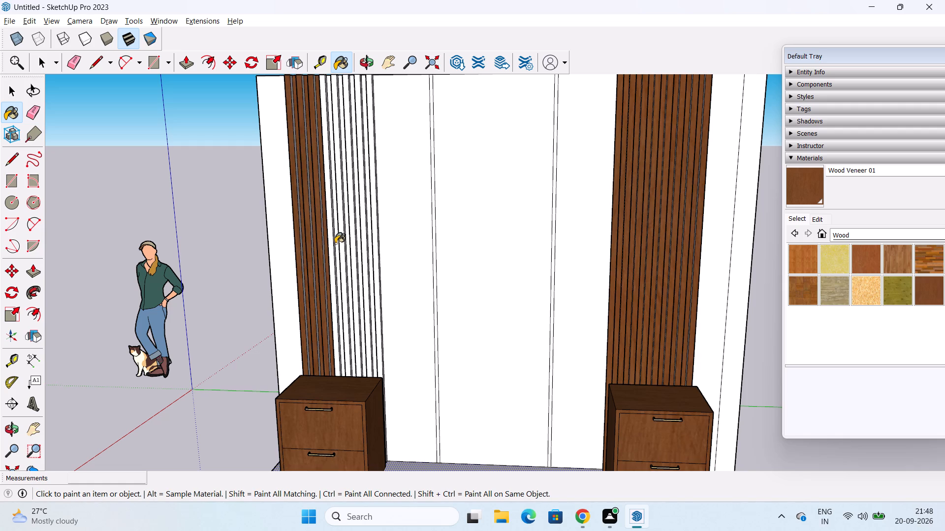
left_click(335, 243)
left_click(336, 244)
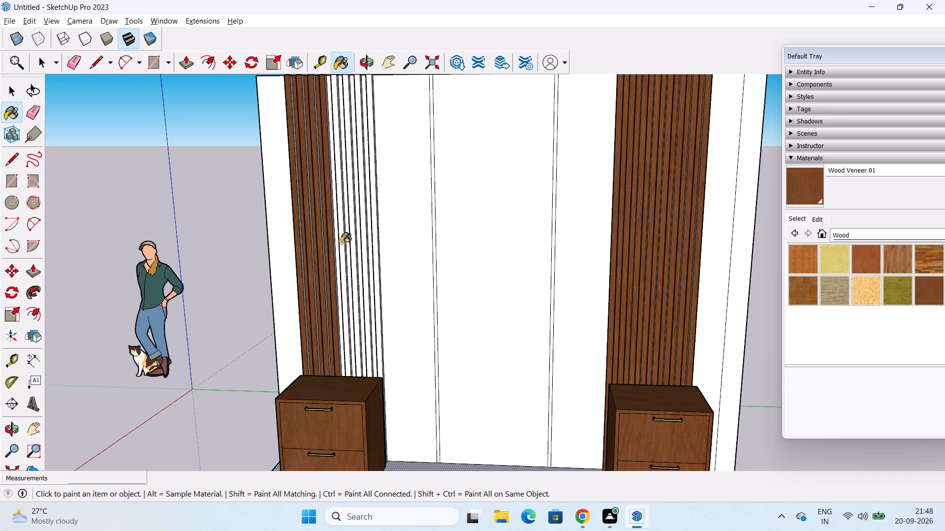
Paint the remaining front-facing strips of that fluted section, up to the plain central panels, with Wood Veneer 01.
left_click(341, 243)
left_click(346, 243)
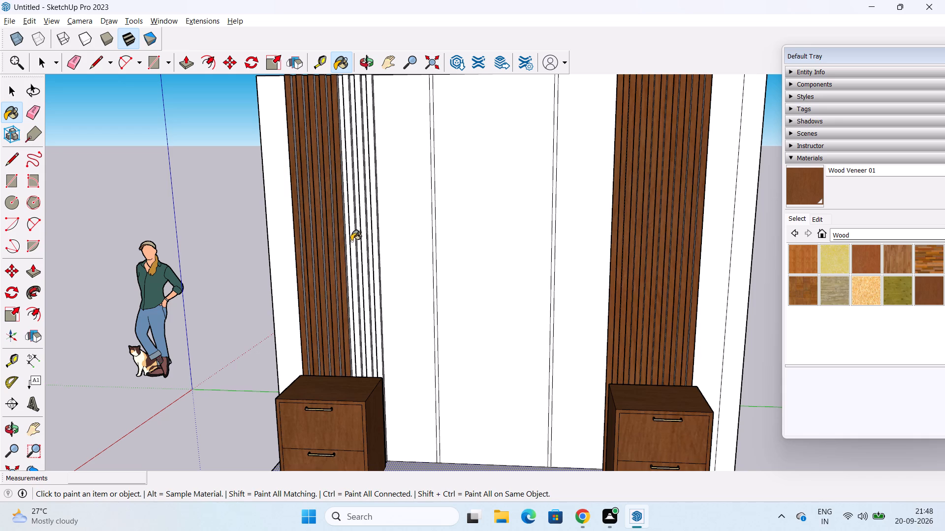
left_click(348, 230)
left_click(353, 235)
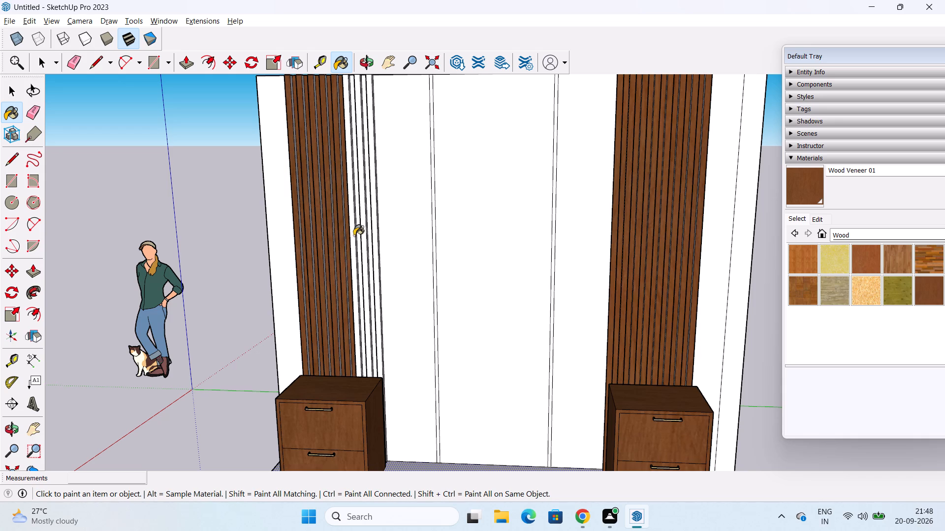
left_click(357, 238)
left_click(358, 229)
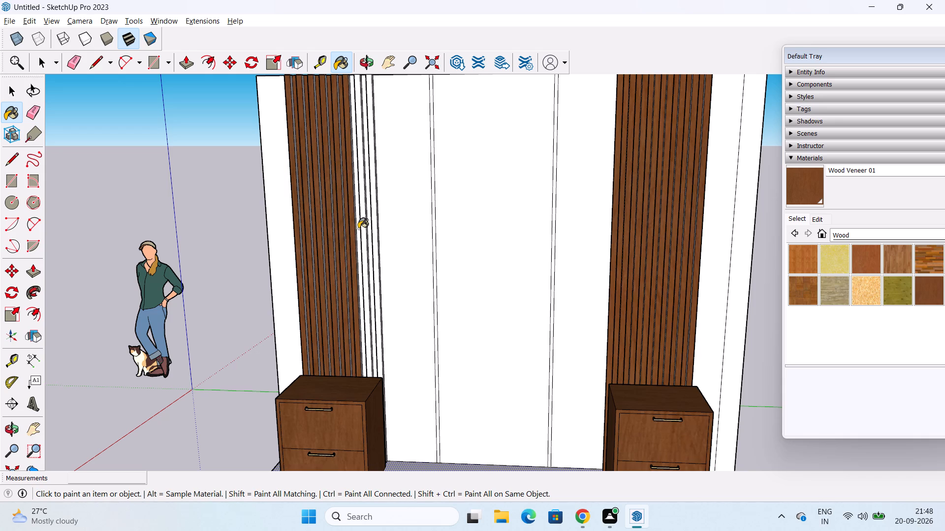
left_click(363, 238)
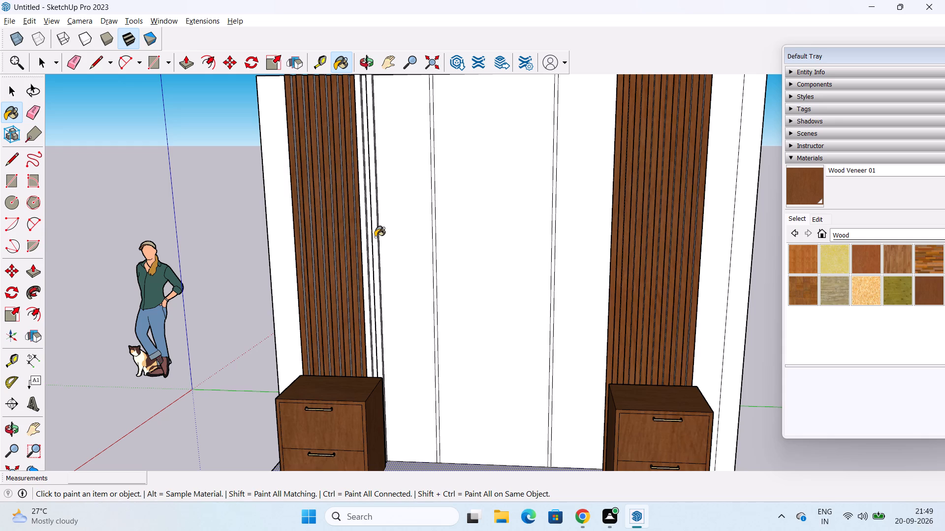
left_click(369, 239)
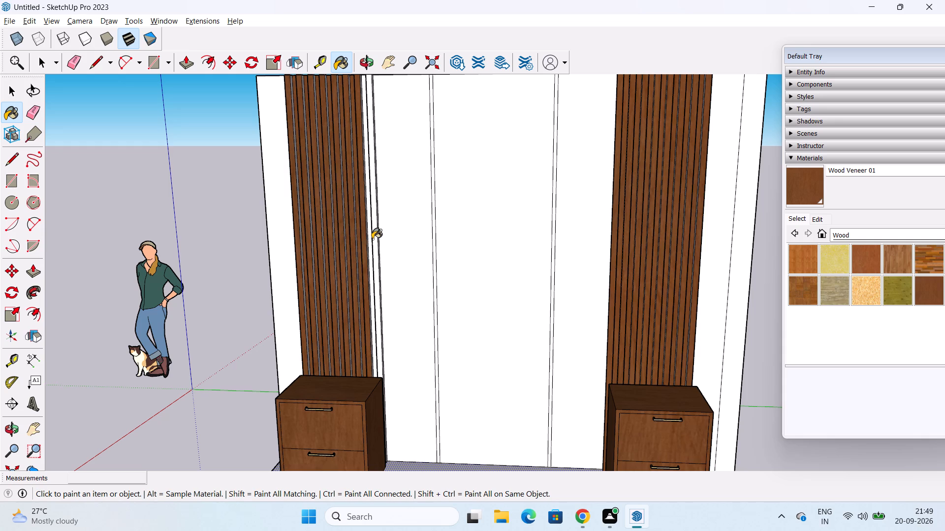
left_click(370, 238)
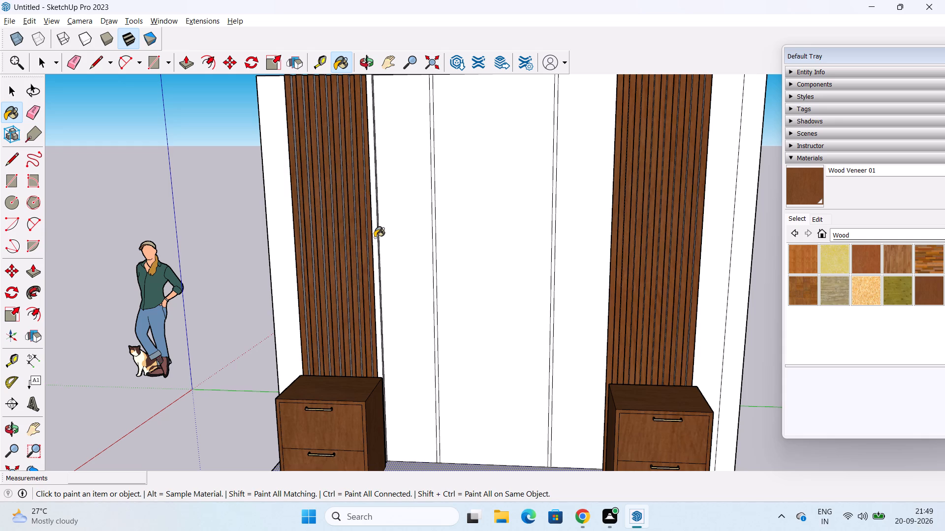
left_click(375, 237)
On the fluted section nearer the scale figure, paint the flute side faces that face the central panels with Wood Veneer 01.
middle_click_drag(394, 255, 286, 240)
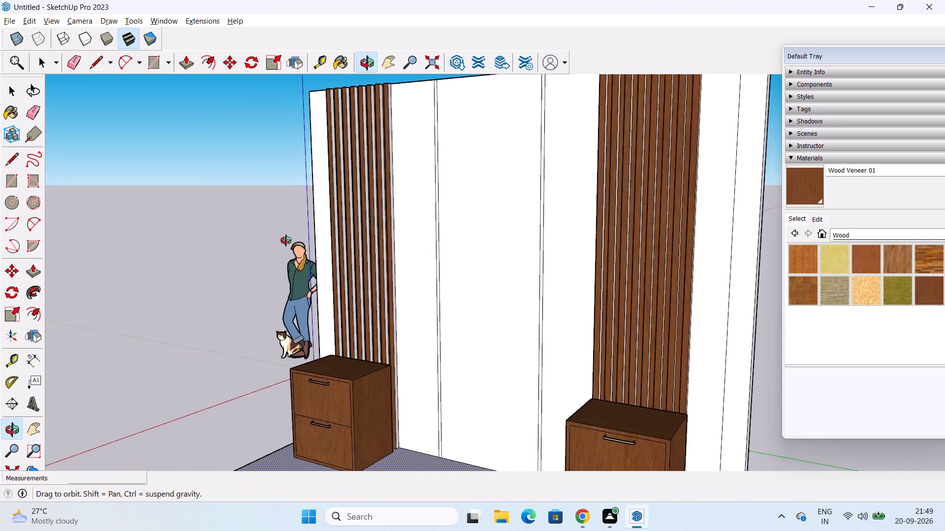
middle_click_drag(286, 240, 268, 242)
scroll(399, 242, "up", 7)
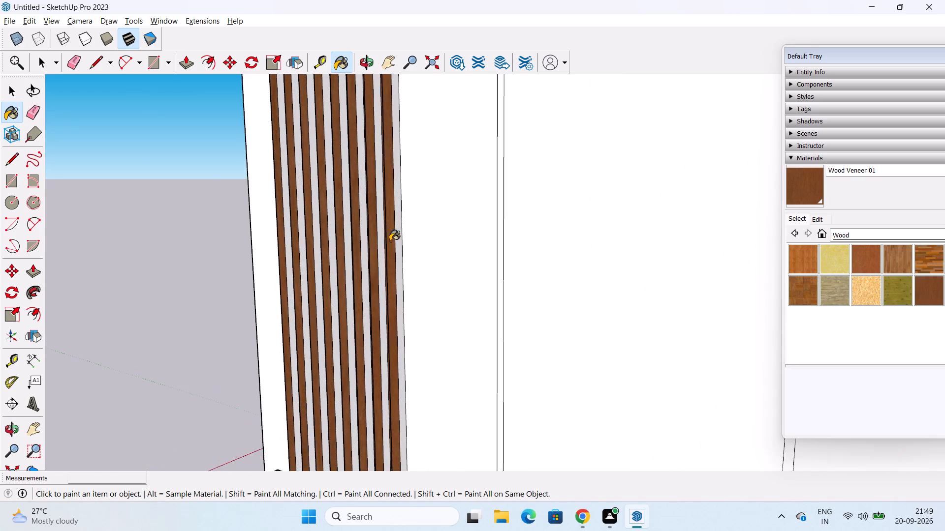
scroll(390, 241, "up", 3)
left_click(398, 238)
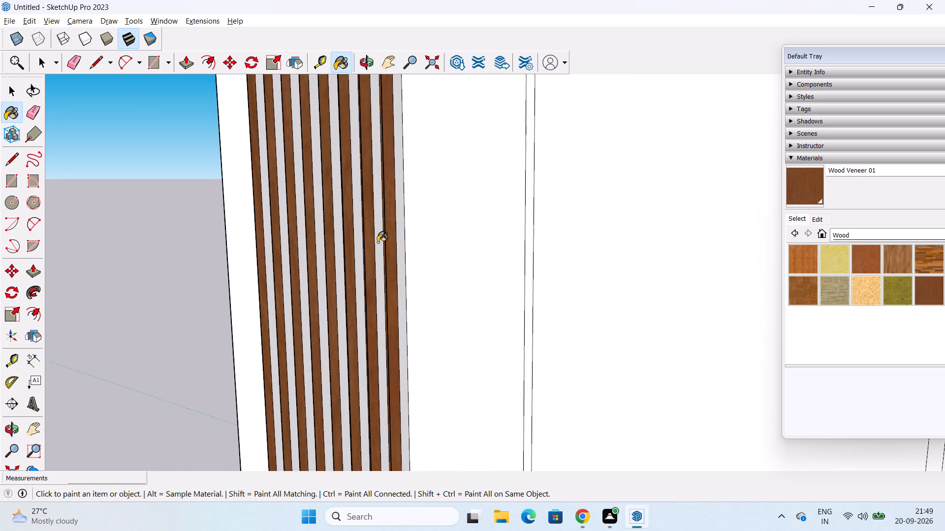
left_click(377, 241)
left_click(354, 244)
left_click(358, 240)
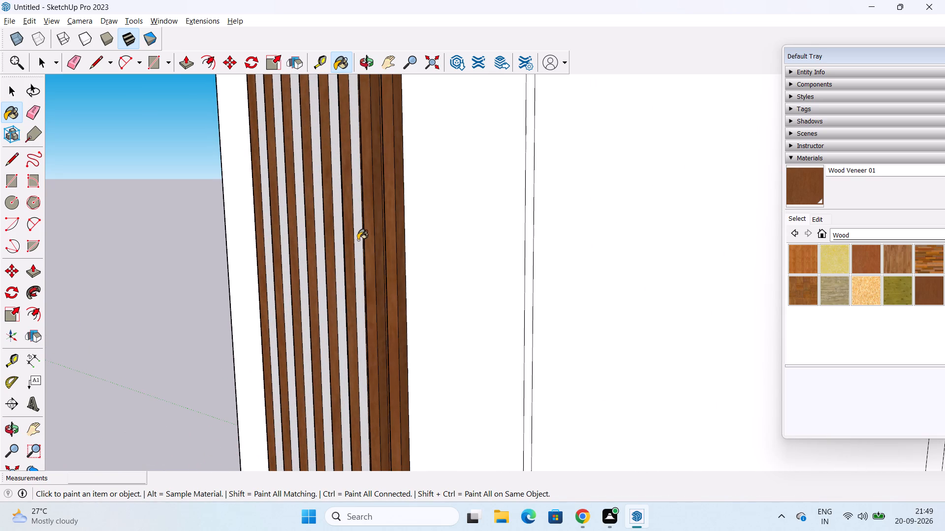
left_click(338, 242)
left_click(318, 237)
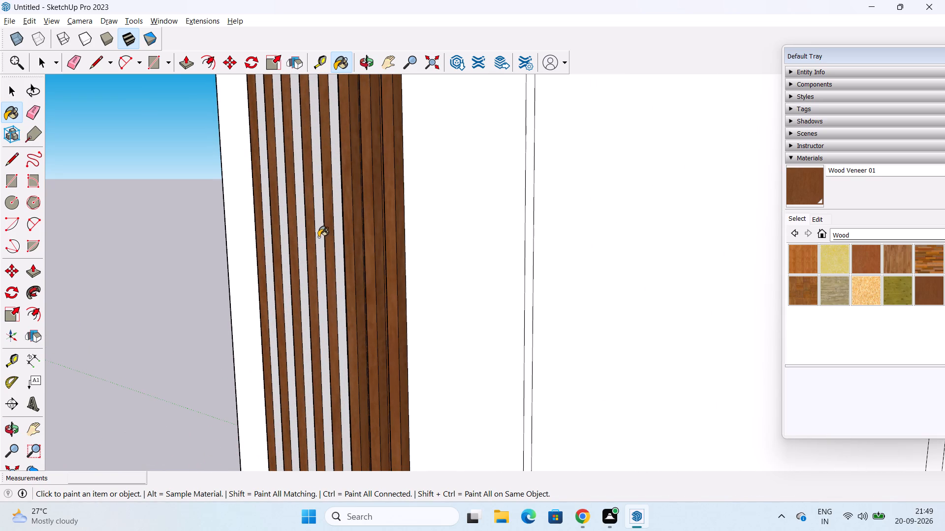
left_click(299, 232)
left_click(283, 229)
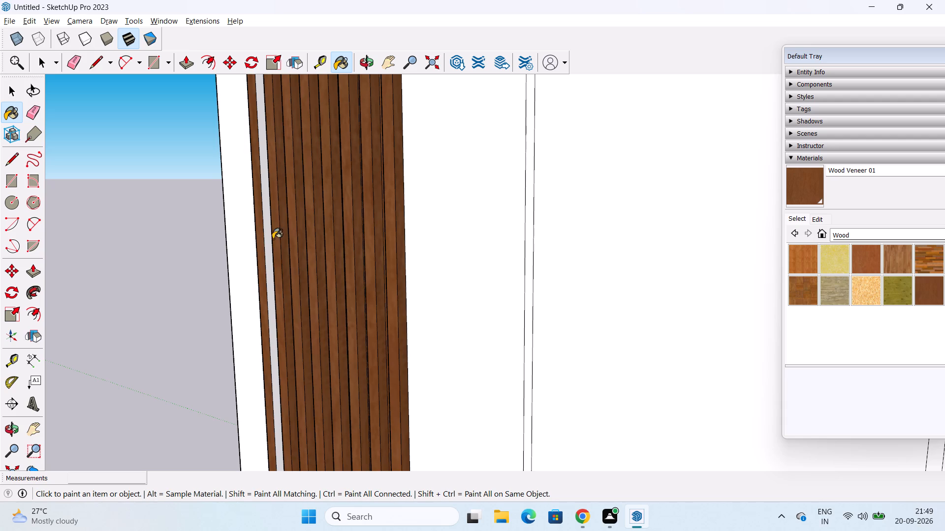
left_click(266, 237)
On the fluted section nearer the scale figure, paint the flute side faces that face away from the central panels with Wood Veneer 01.
middle_click_drag(283, 244, 589, 272)
middle_click_drag(399, 302, 441, 257)
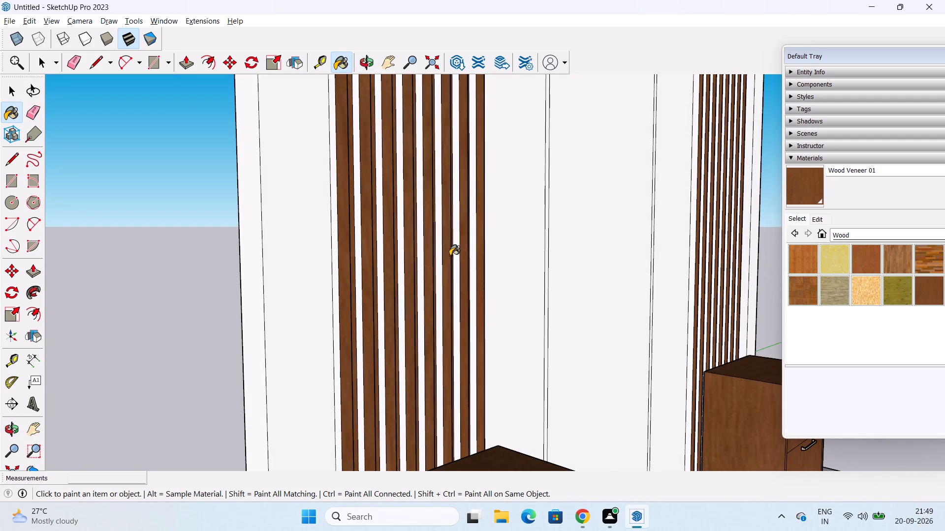
left_click(473, 239)
left_click(453, 234)
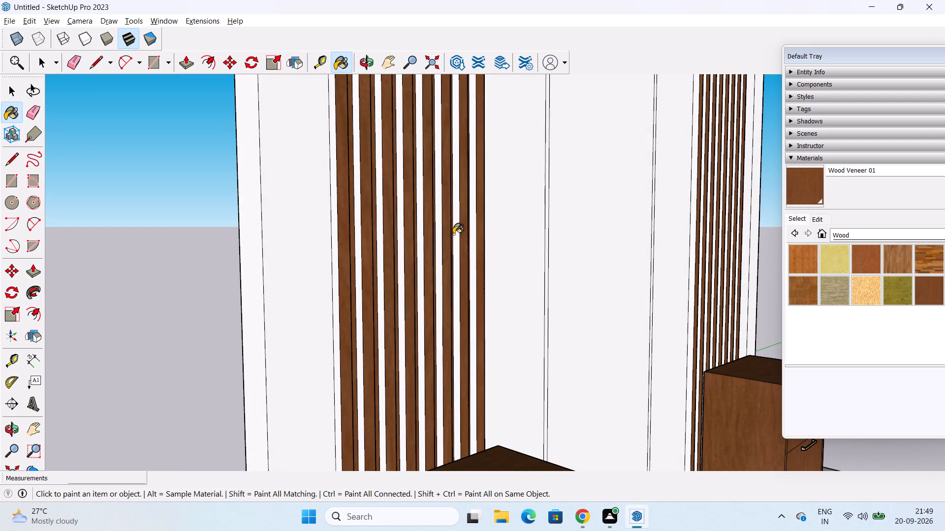
left_click(457, 227)
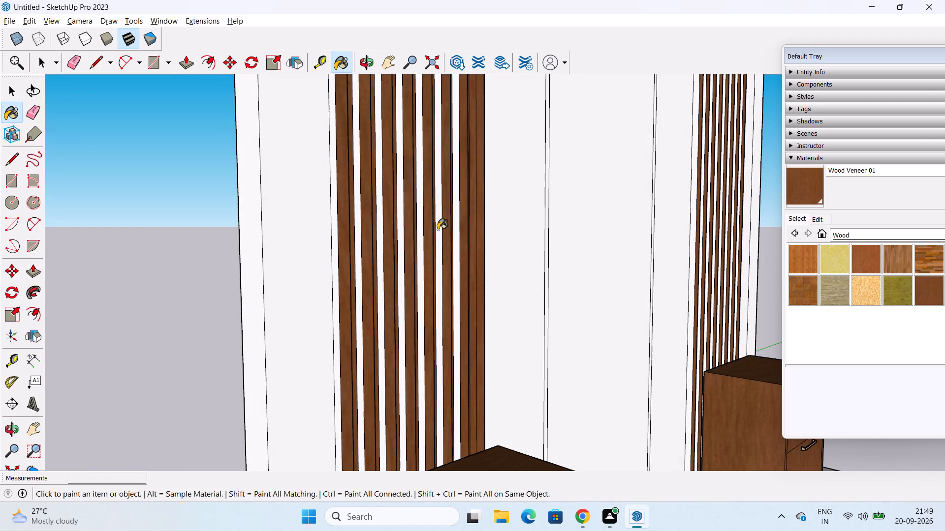
left_click(438, 229)
left_click(421, 234)
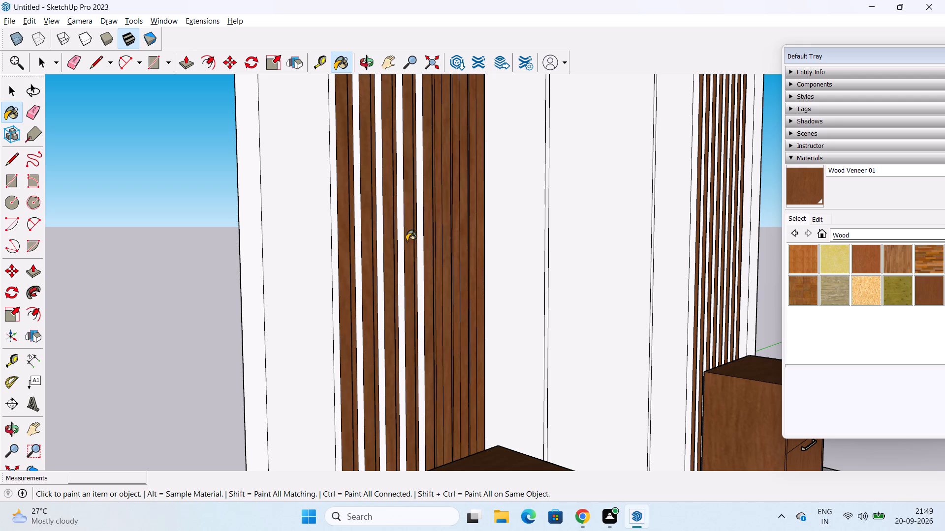
left_click(400, 243)
left_click(379, 248)
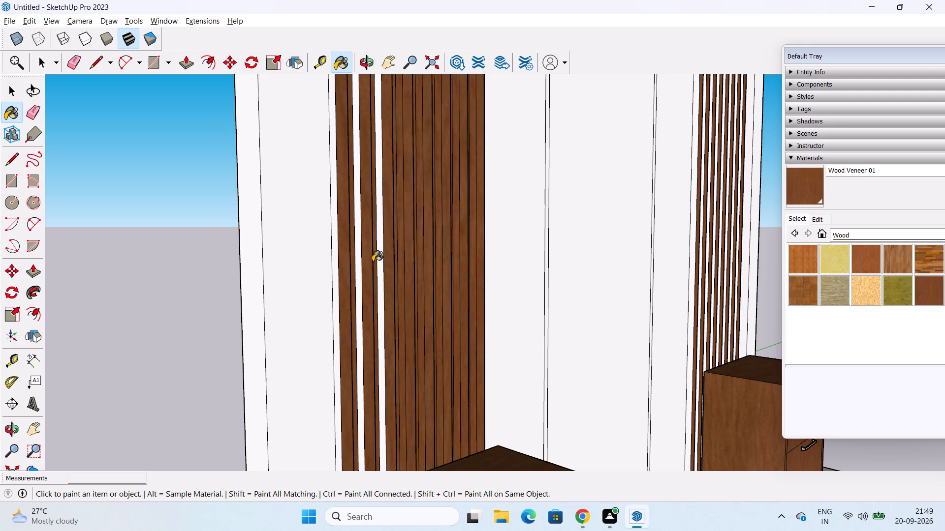
left_click(359, 254)
left_click(333, 258)
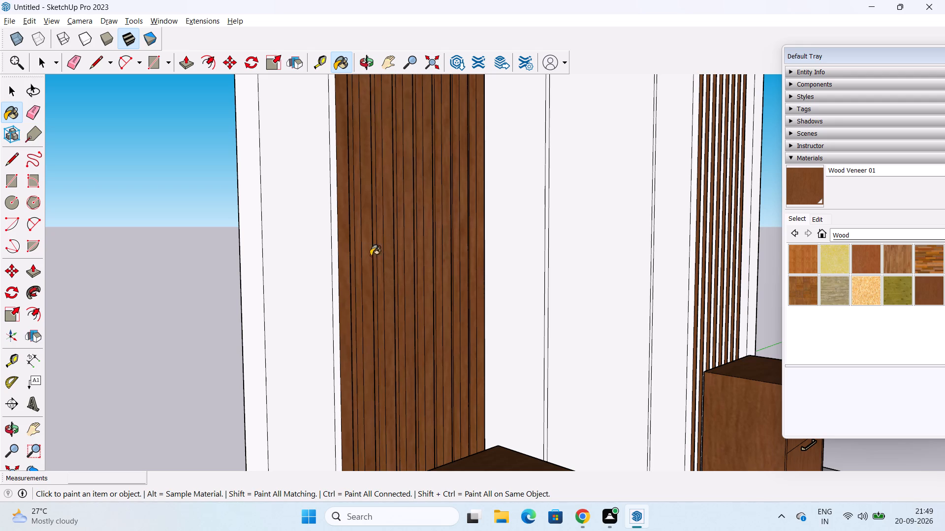
On the fluted section farther from the scale figure, paint the flute side faces that face the central panels with Wood Veneer 01.
scroll(755, 250, "up", 9)
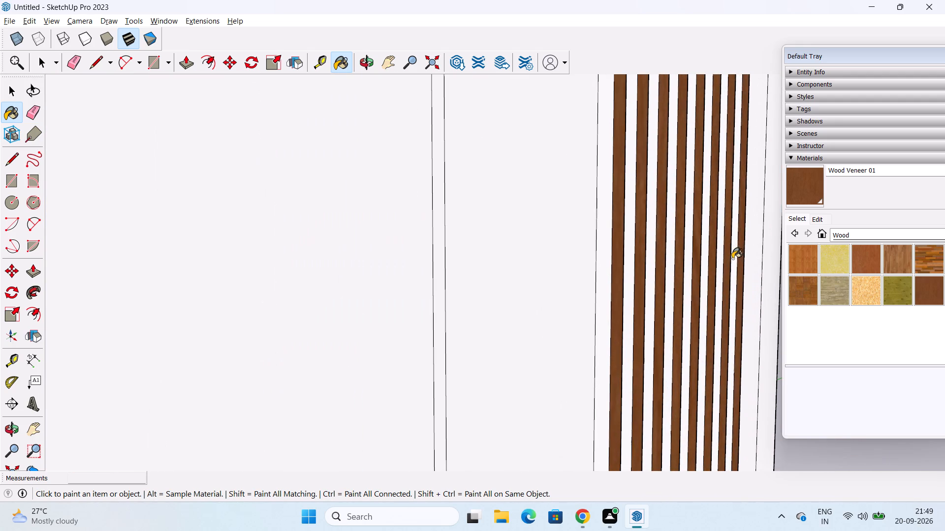
left_click(737, 245)
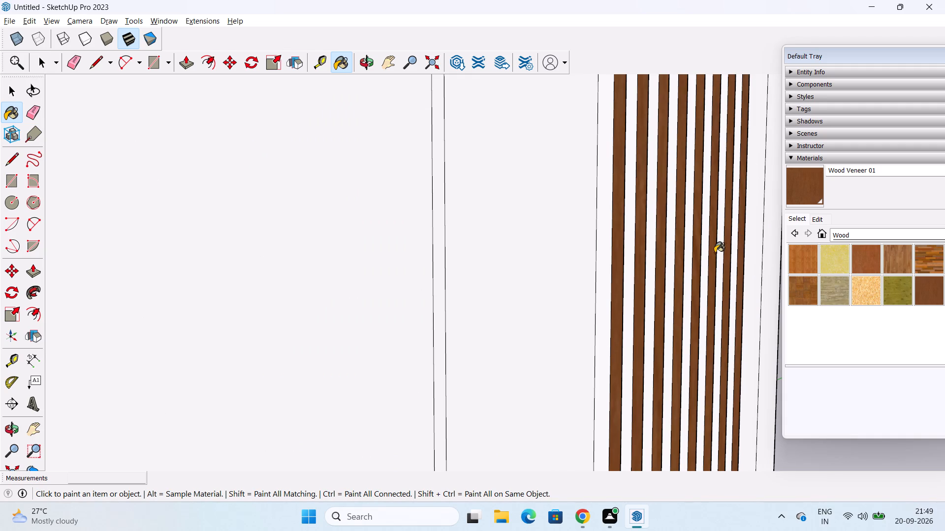
left_click(722, 249)
left_click(705, 253)
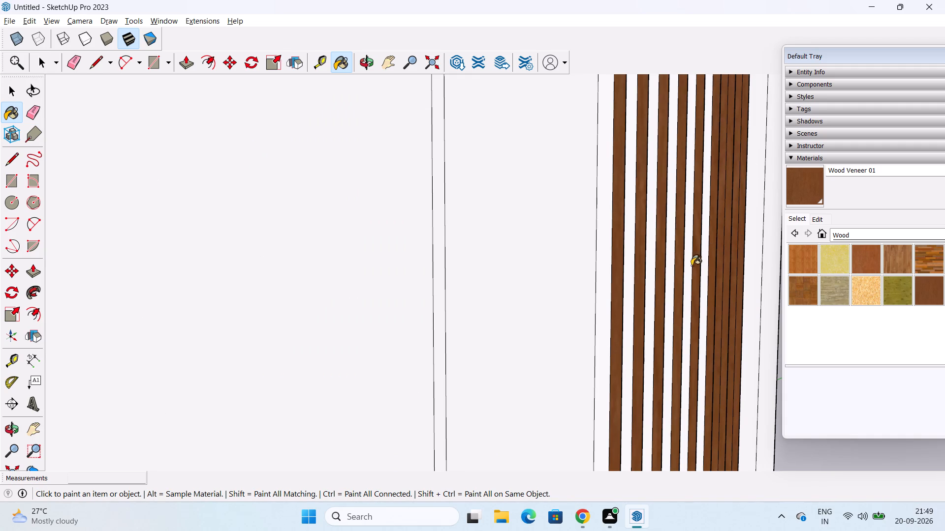
left_click(686, 264)
left_click(668, 270)
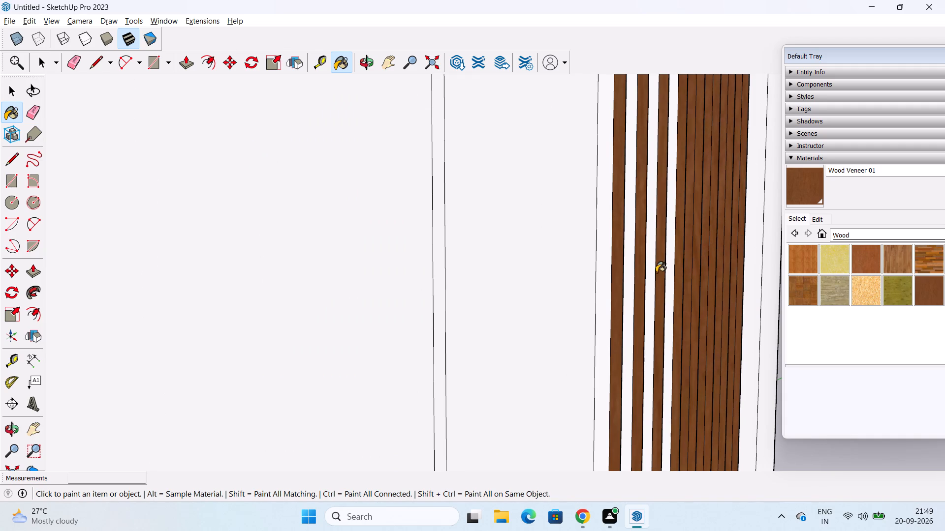
left_click(656, 272)
left_click(650, 272)
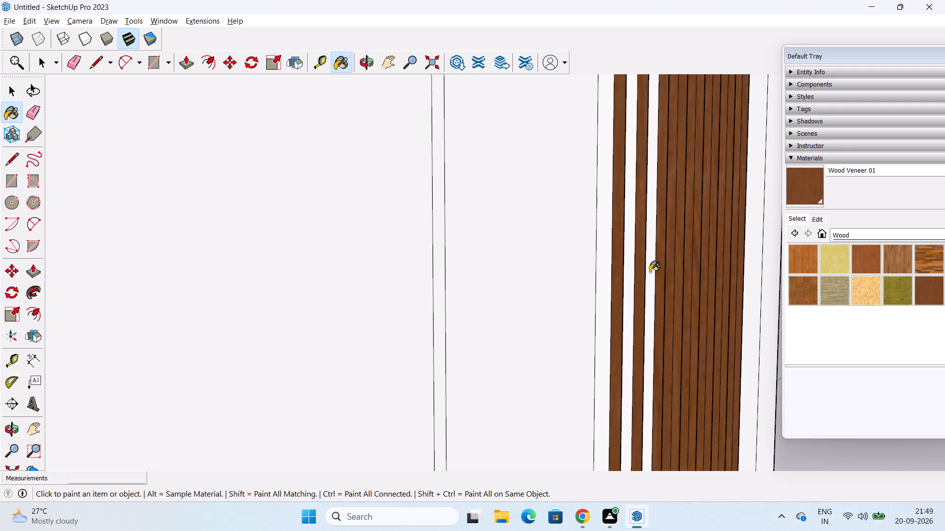
left_click(628, 275)
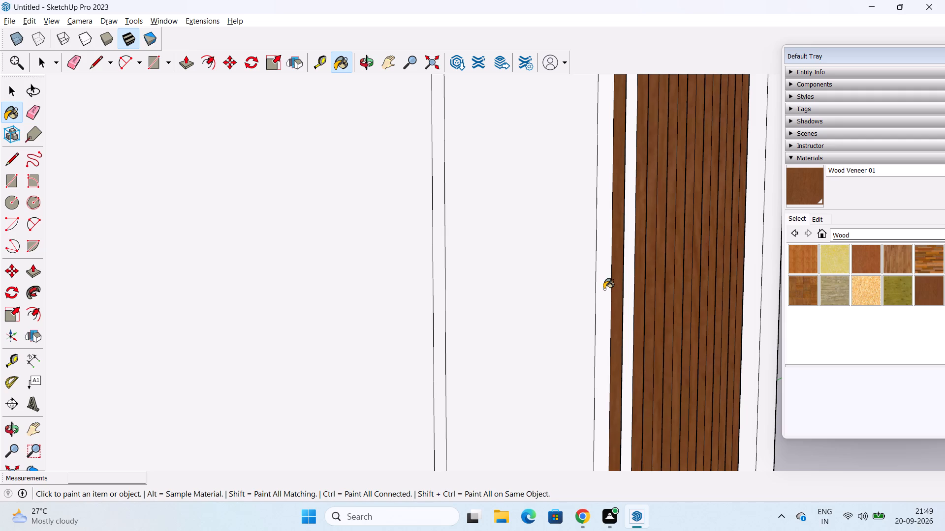
left_click(604, 289)
On that same farther fluted section, paint the flute side faces that face the wall's outer edge with Wood Veneer 01.
middle_click_drag(652, 284, 448, 275)
middle_click_drag(632, 313, 461, 290)
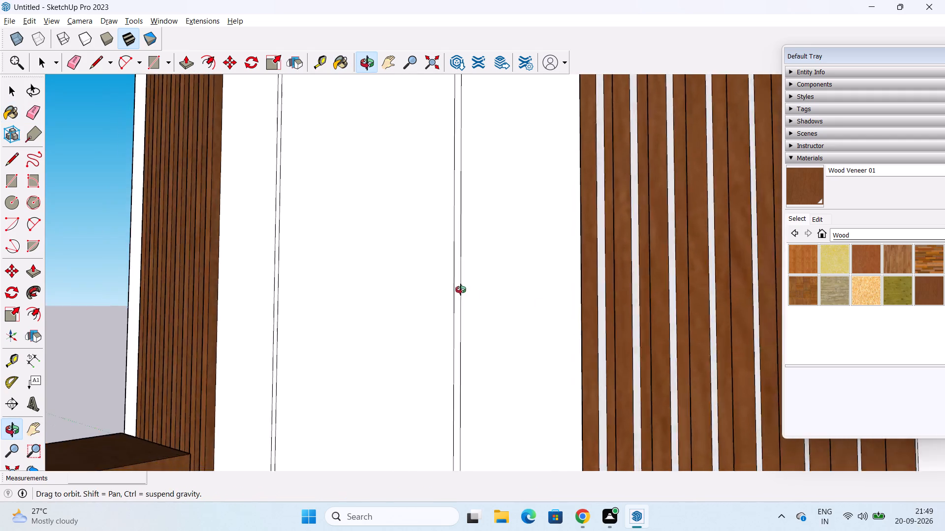
middle_click_drag(461, 290, 393, 284)
middle_click_drag(653, 302, 516, 260, "shift")
left_click(485, 283)
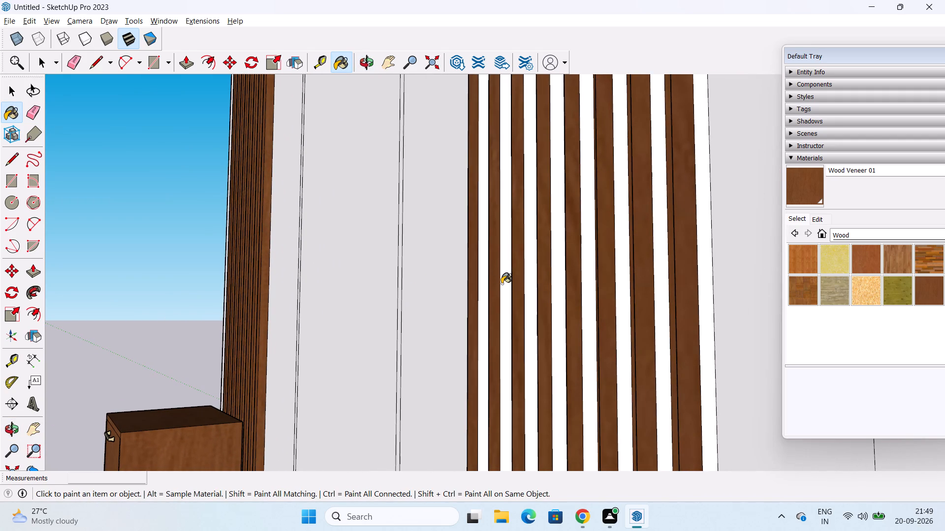
left_click(502, 284)
left_click(529, 285)
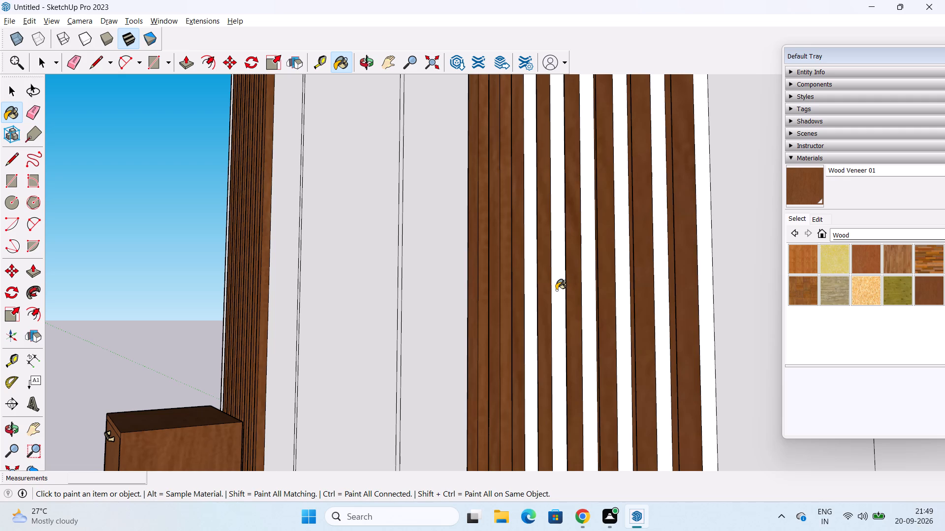
left_click(556, 290)
left_click(584, 292)
left_click(621, 294)
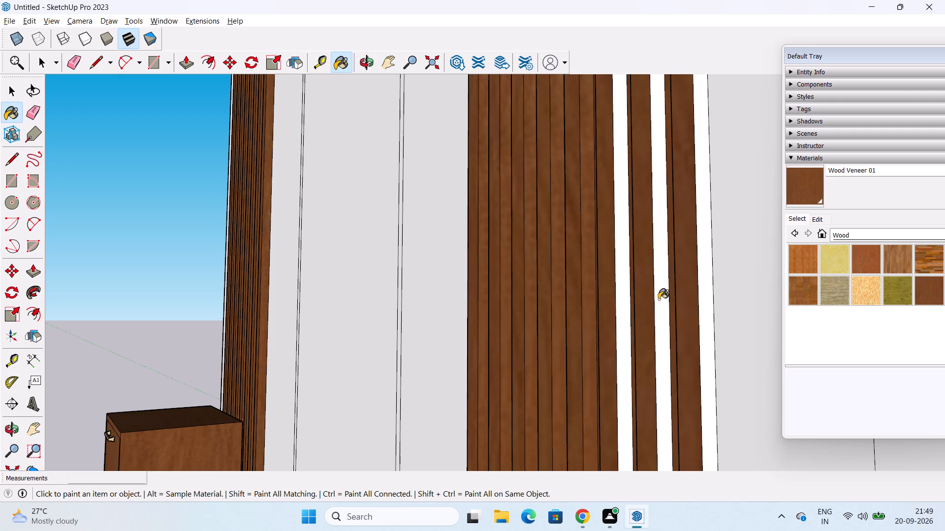
left_click(657, 299)
left_click(702, 305)
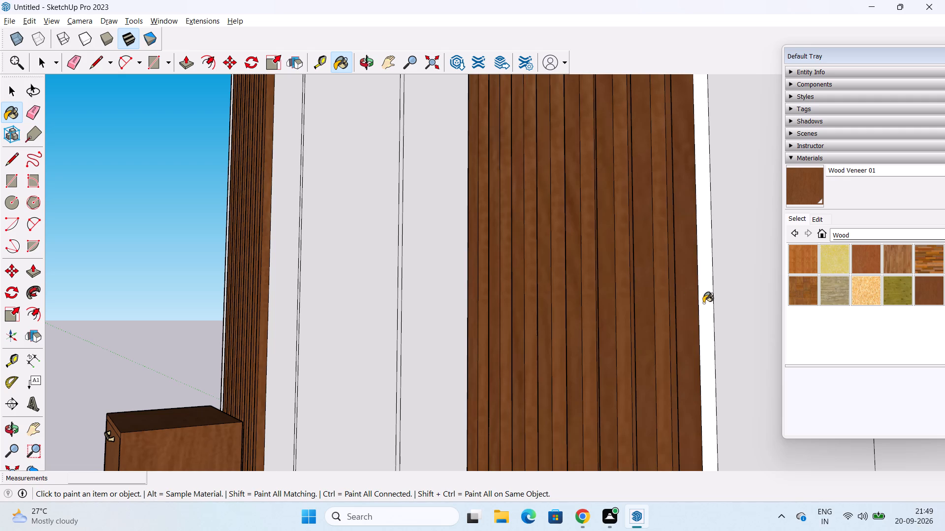
Paint the wall-facing back of the cabinet farther from the scale figure with Wood Veneer 01.
scroll(535, 267, "down", 1)
middle_click_drag(536, 265, 472, 265)
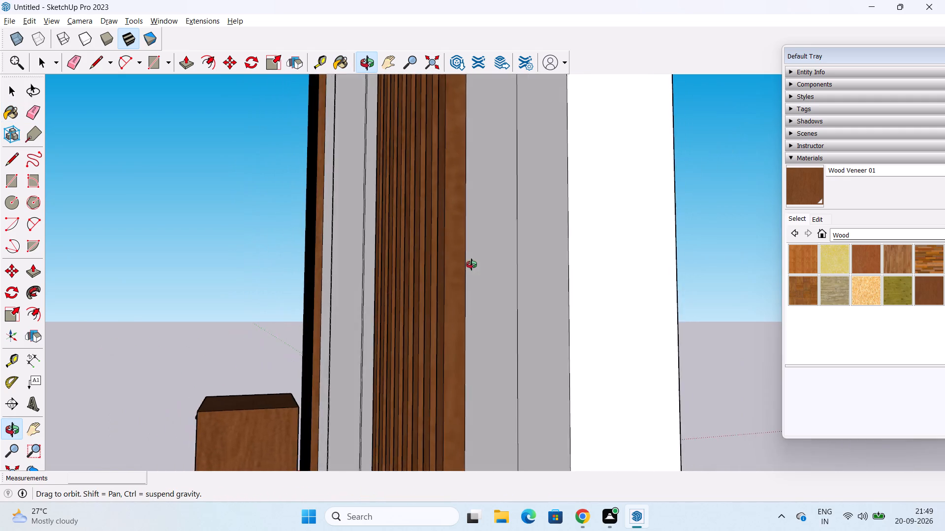
middle_click_drag(472, 265, 631, 302)
scroll(631, 302, "down", 3)
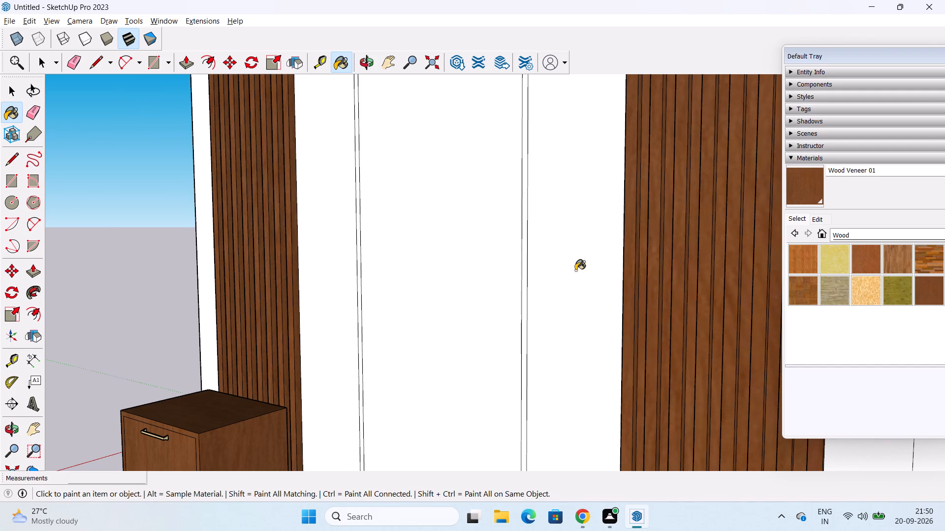
scroll(575, 270, "down", 3)
middle_click_drag(589, 277, 349, 243)
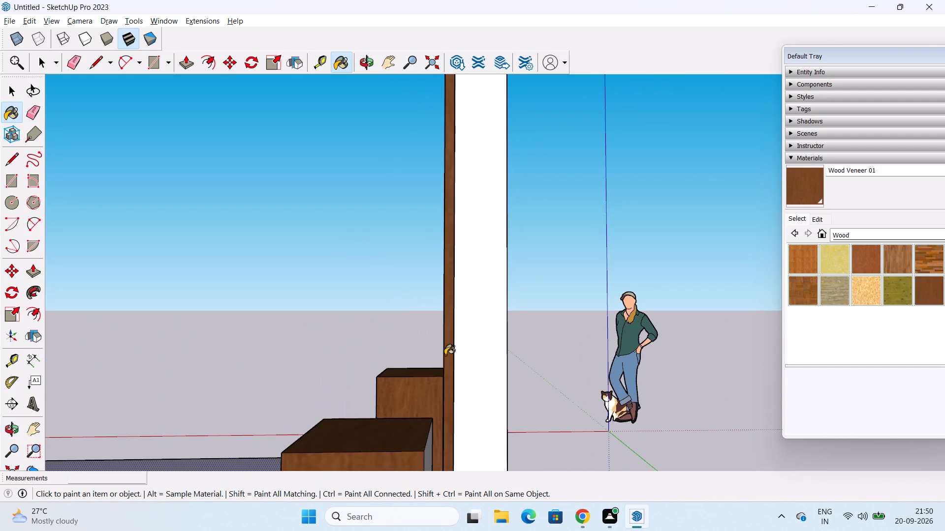
scroll(427, 443, "up", 5)
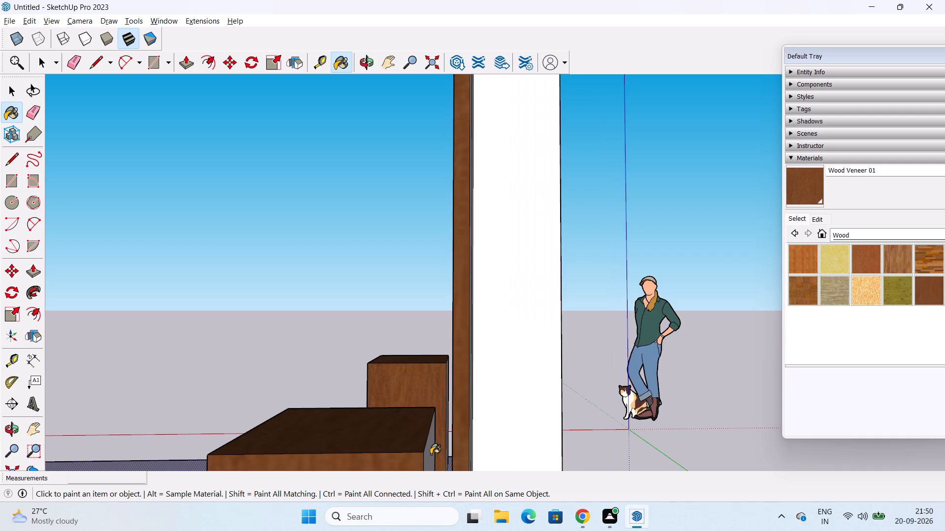
left_click(431, 454)
Paint the wall-facing back of the cabinet nearer the scale figure with Wood Veneer 01.
middle_click_drag(416, 394, 682, 389)
middle_click_drag(472, 409, 641, 415)
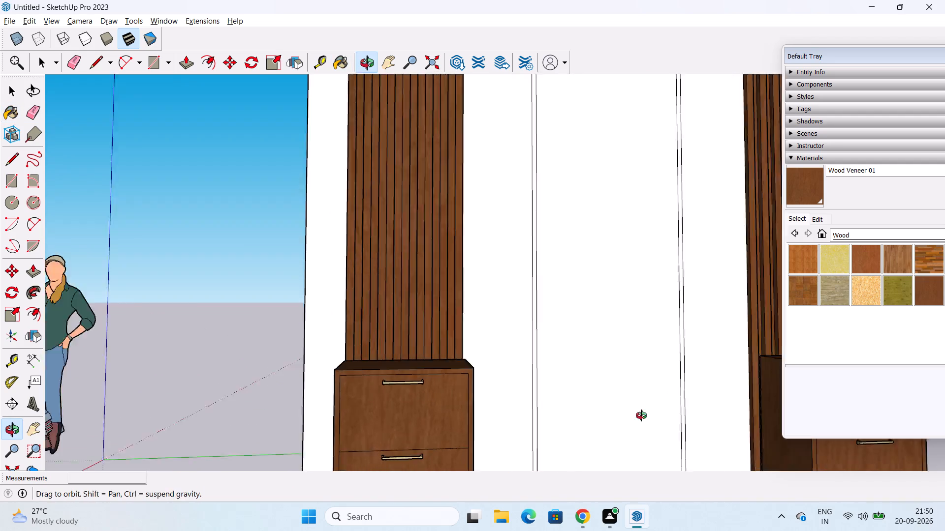
middle_click_drag(641, 415, 736, 413)
middle_click_drag(387, 425, 607, 382)
scroll(583, 380, "up", 4)
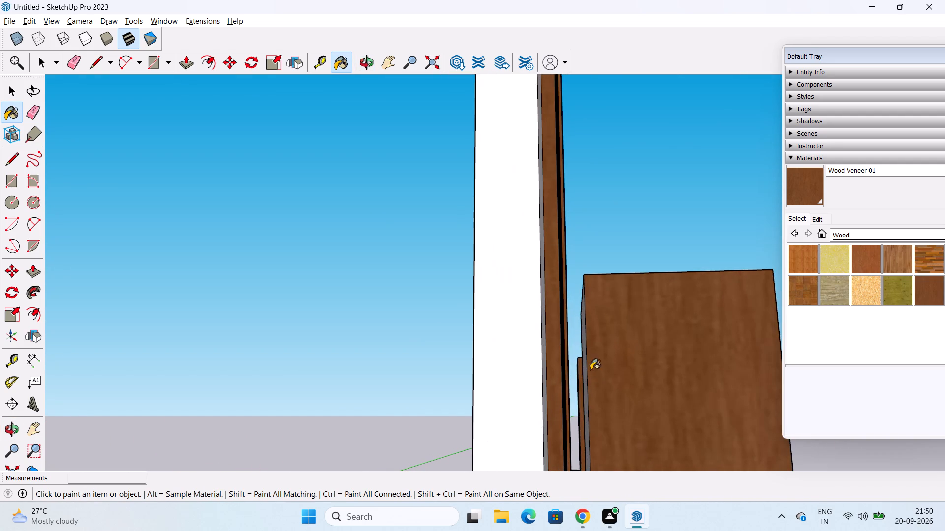
left_click(582, 337)
middle_click_drag(582, 336, 592, 347)
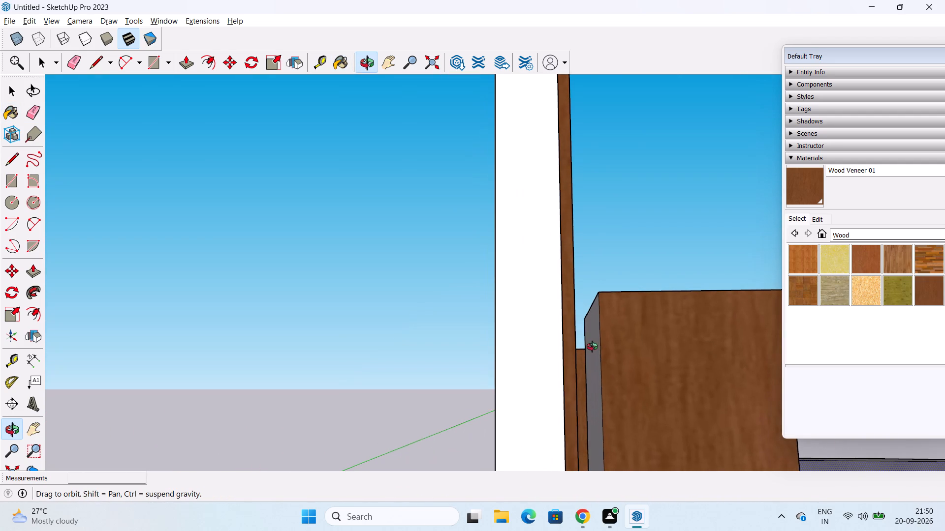
middle_click_drag(592, 347, 593, 347)
left_click(595, 346)
middle_click_drag(572, 353, 502, 366)
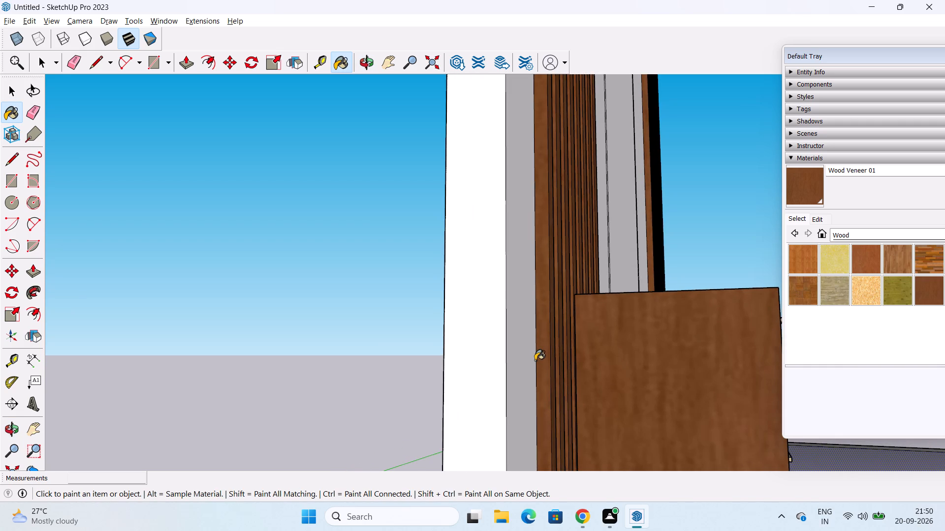
key("space")
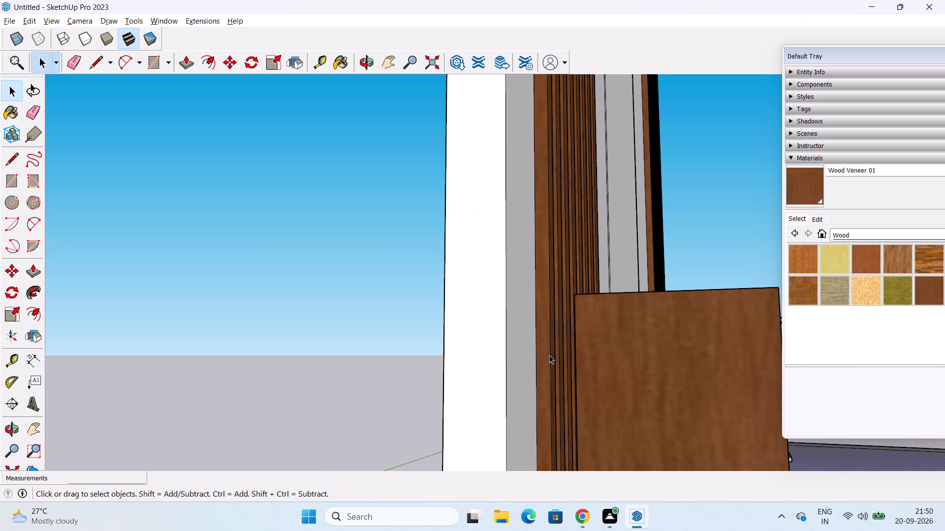
Paint the three plain panels between the two fluted sections with Basic Tile from the Tile material collection.
scroll(559, 350, "down", 4)
middle_click_drag(562, 347, 458, 381)
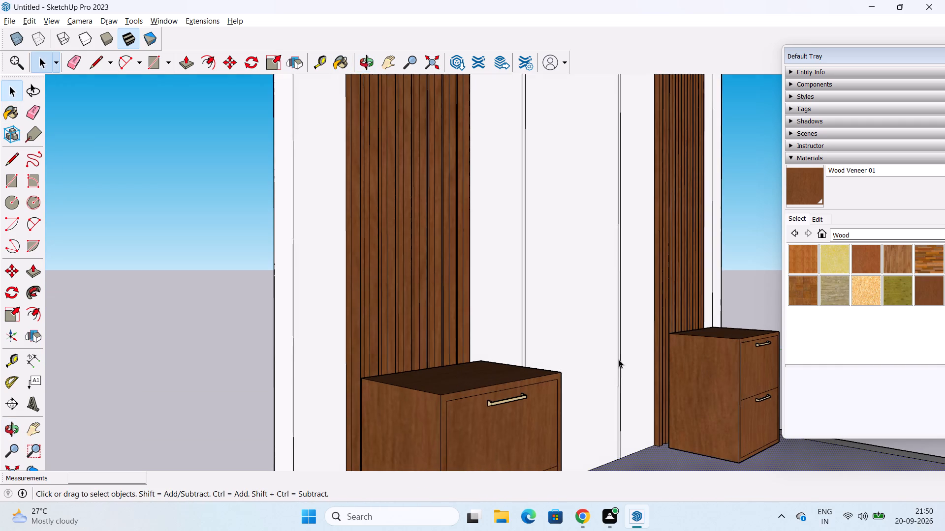
scroll(654, 355, "down", 3)
middle_click_drag(656, 344, 649, 344, "shift")
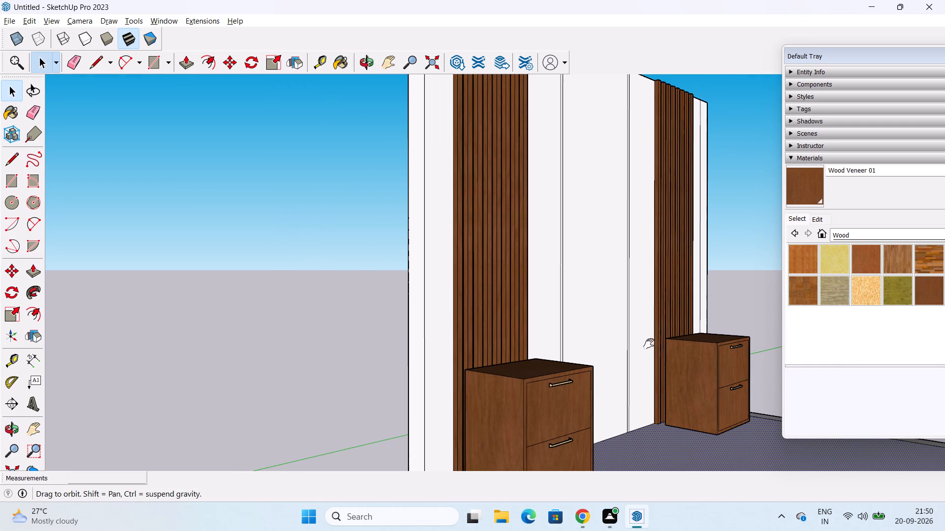
middle_click_drag(649, 344, 509, 373, "shift")
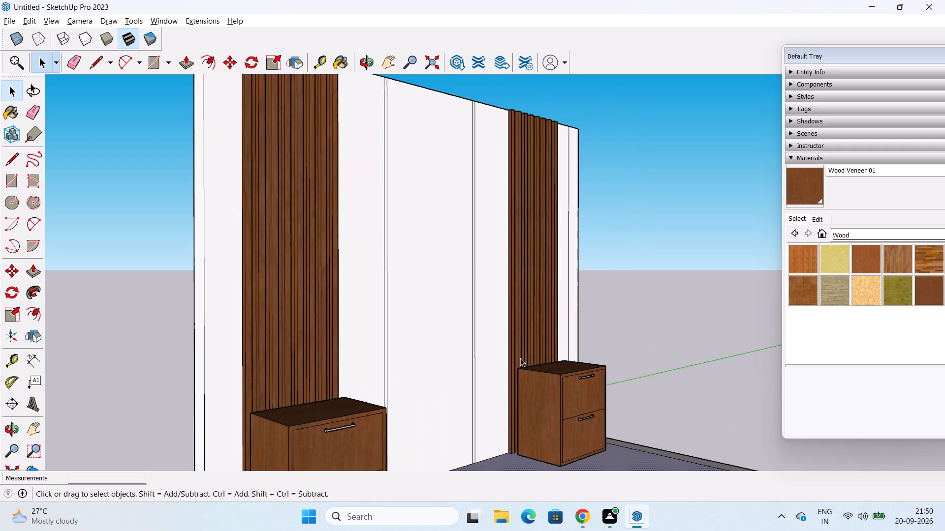
middle_click_drag(521, 356, 445, 375)
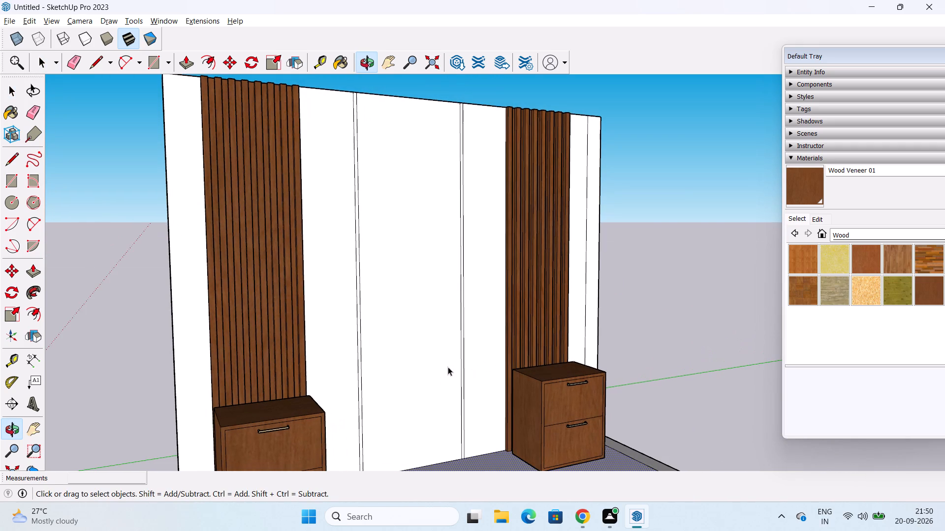
scroll(456, 352, "down", 1)
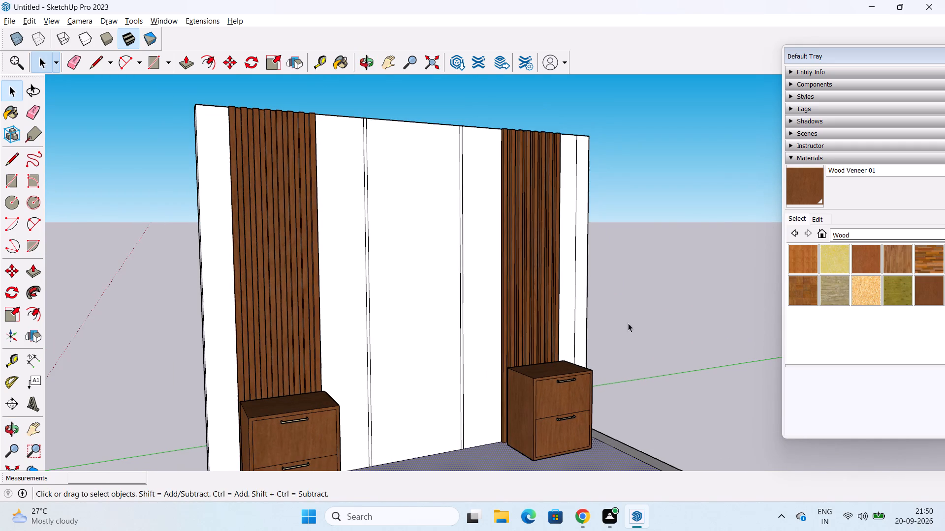
left_click(894, 234)
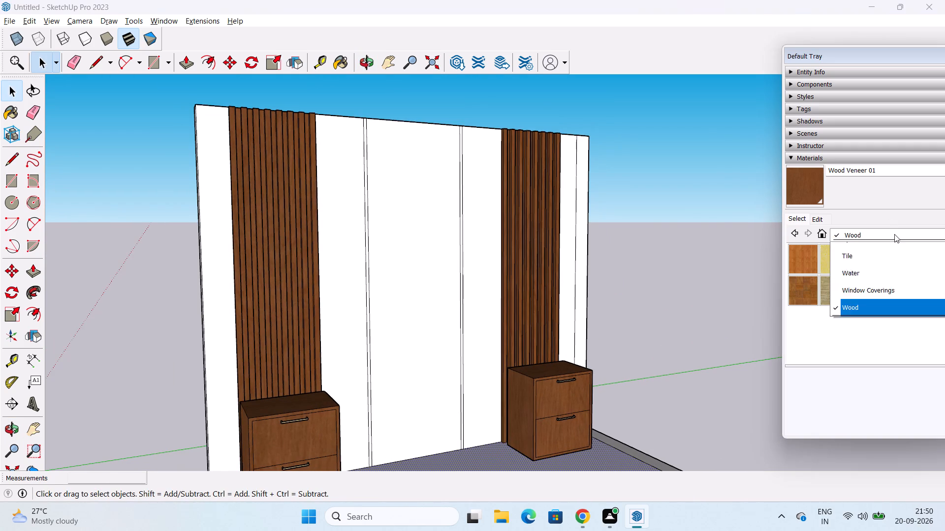
left_click(874, 342)
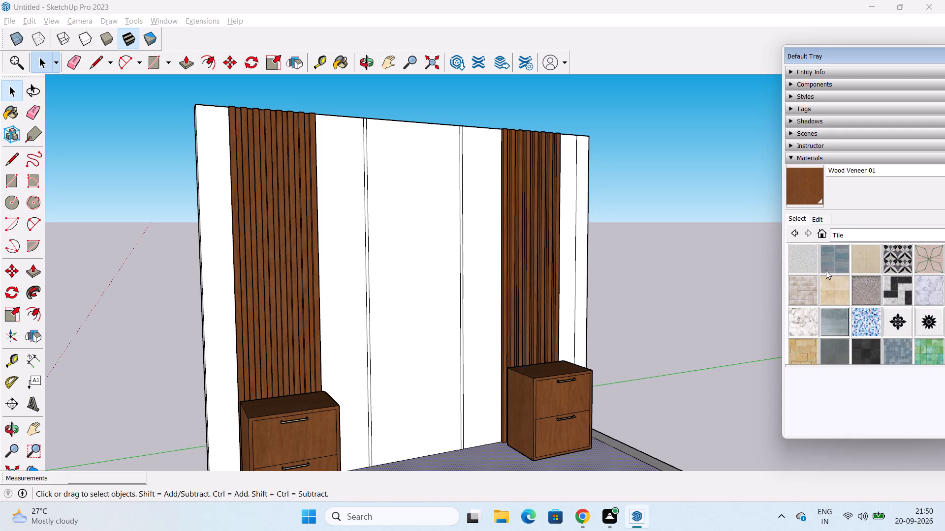
left_click(799, 260)
left_click(487, 277)
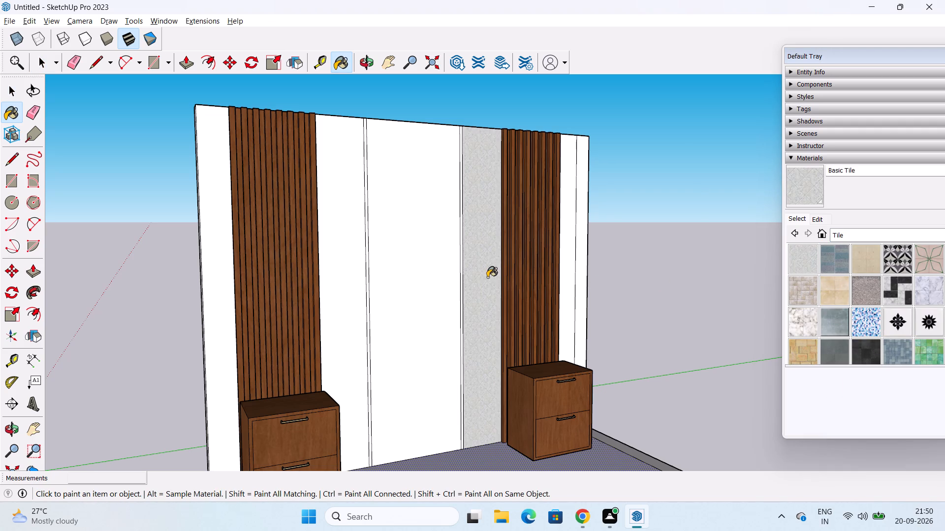
left_click(333, 291)
left_click(403, 276)
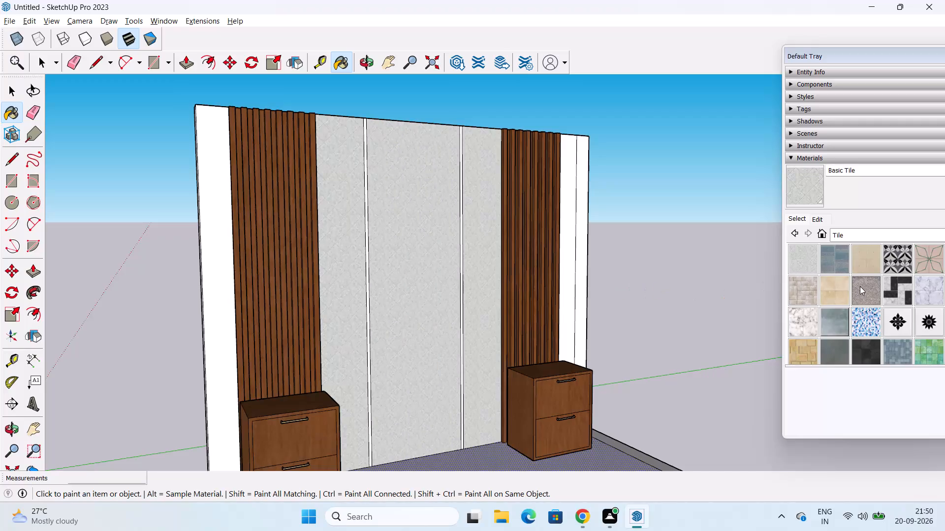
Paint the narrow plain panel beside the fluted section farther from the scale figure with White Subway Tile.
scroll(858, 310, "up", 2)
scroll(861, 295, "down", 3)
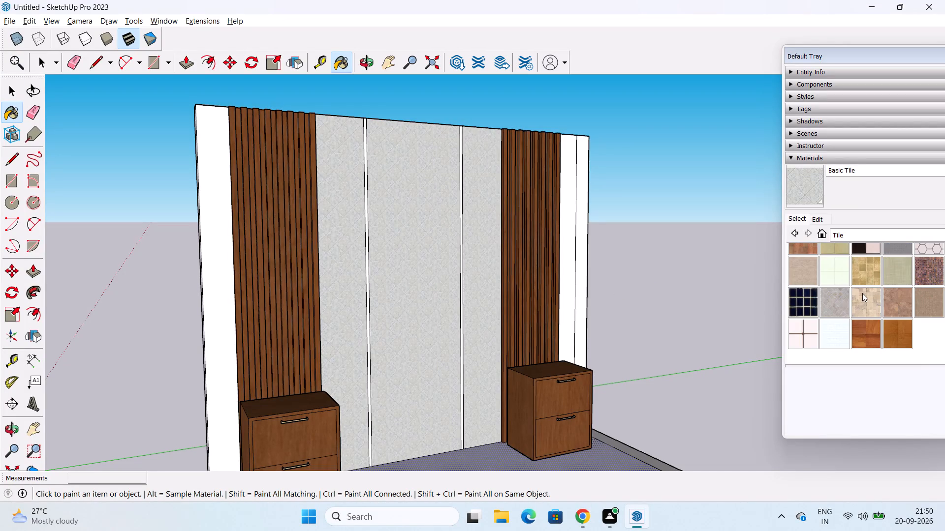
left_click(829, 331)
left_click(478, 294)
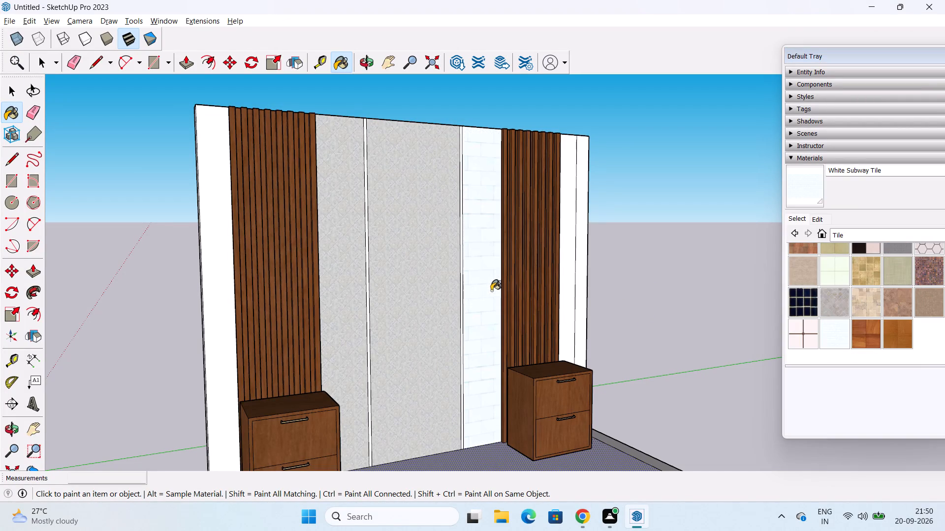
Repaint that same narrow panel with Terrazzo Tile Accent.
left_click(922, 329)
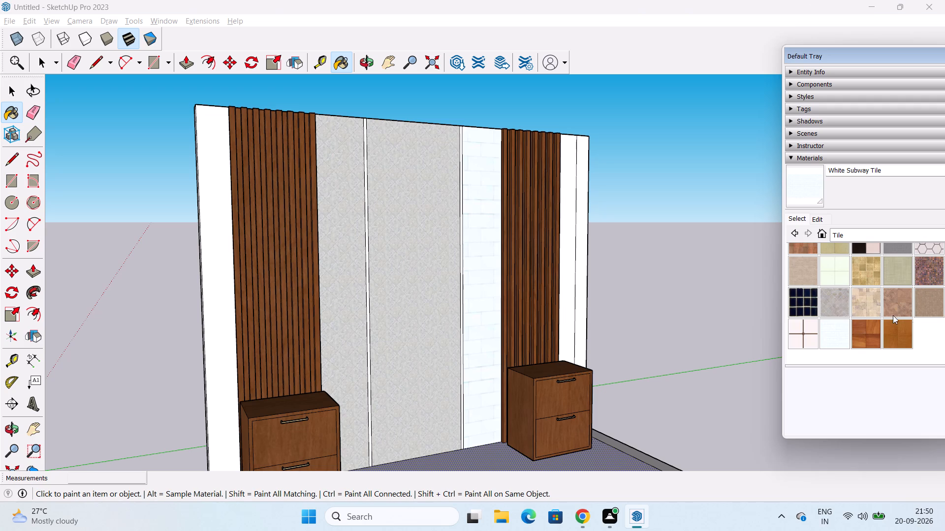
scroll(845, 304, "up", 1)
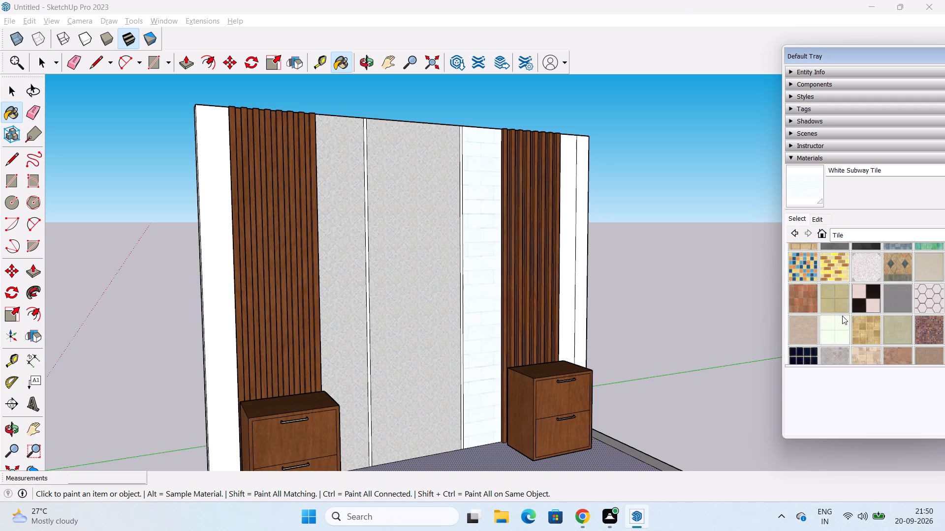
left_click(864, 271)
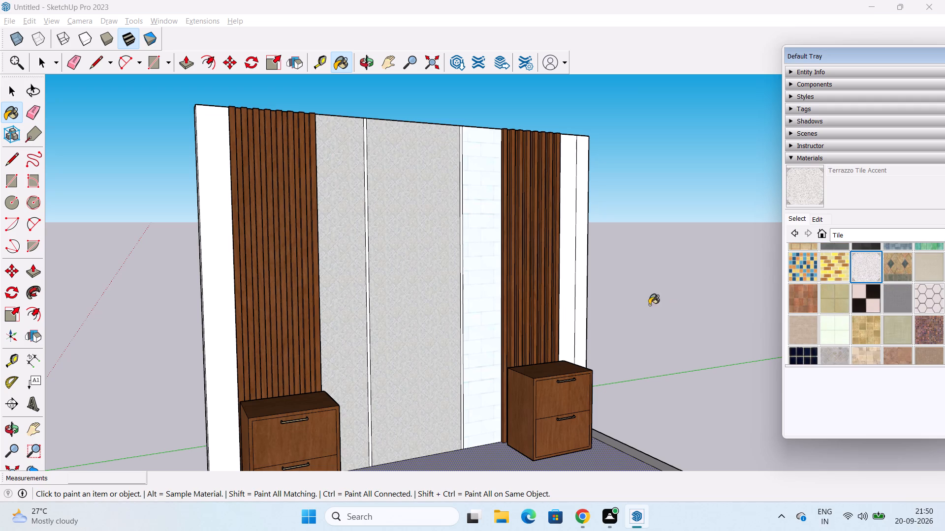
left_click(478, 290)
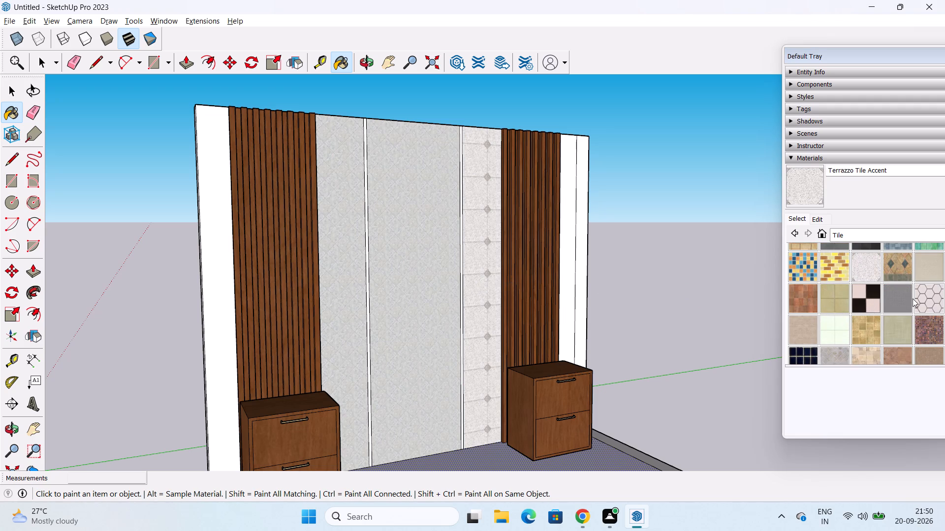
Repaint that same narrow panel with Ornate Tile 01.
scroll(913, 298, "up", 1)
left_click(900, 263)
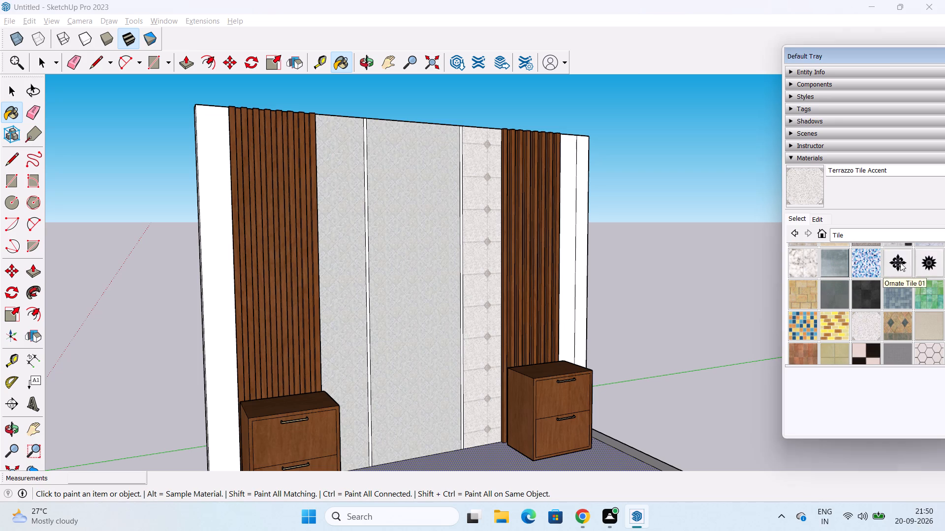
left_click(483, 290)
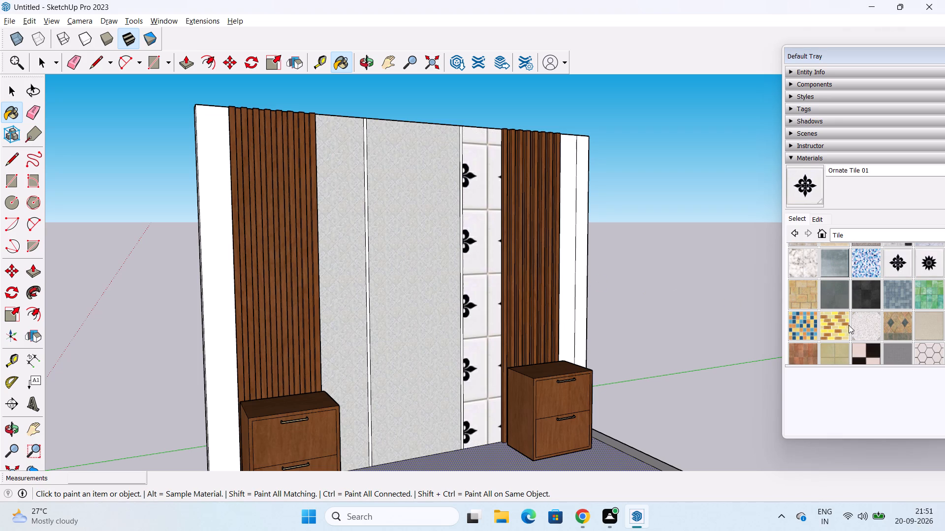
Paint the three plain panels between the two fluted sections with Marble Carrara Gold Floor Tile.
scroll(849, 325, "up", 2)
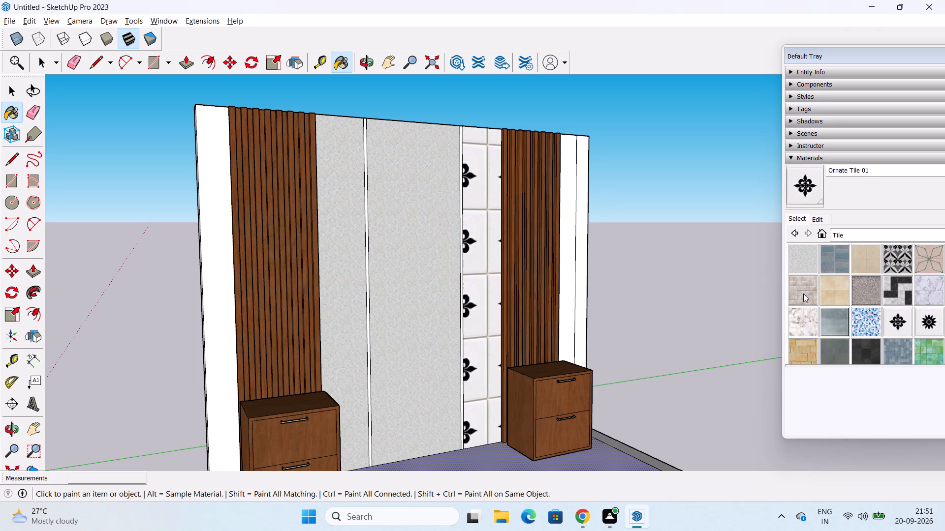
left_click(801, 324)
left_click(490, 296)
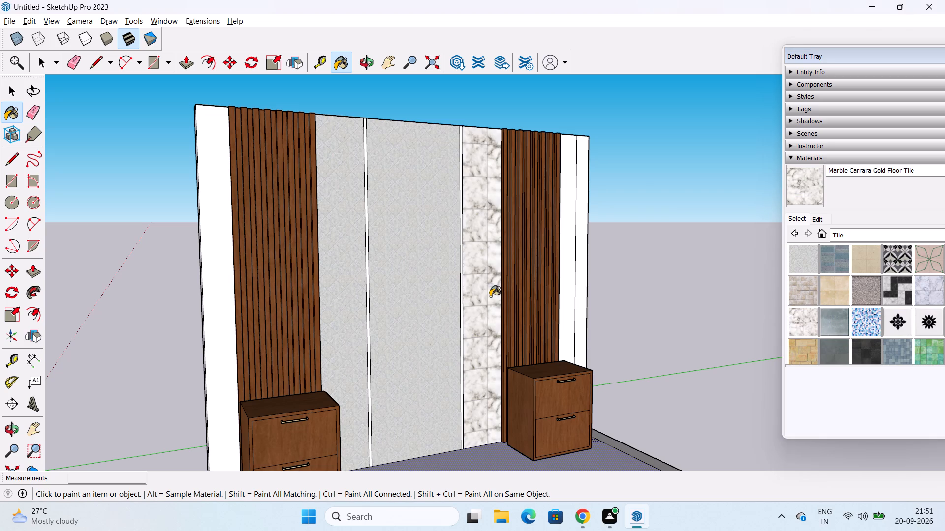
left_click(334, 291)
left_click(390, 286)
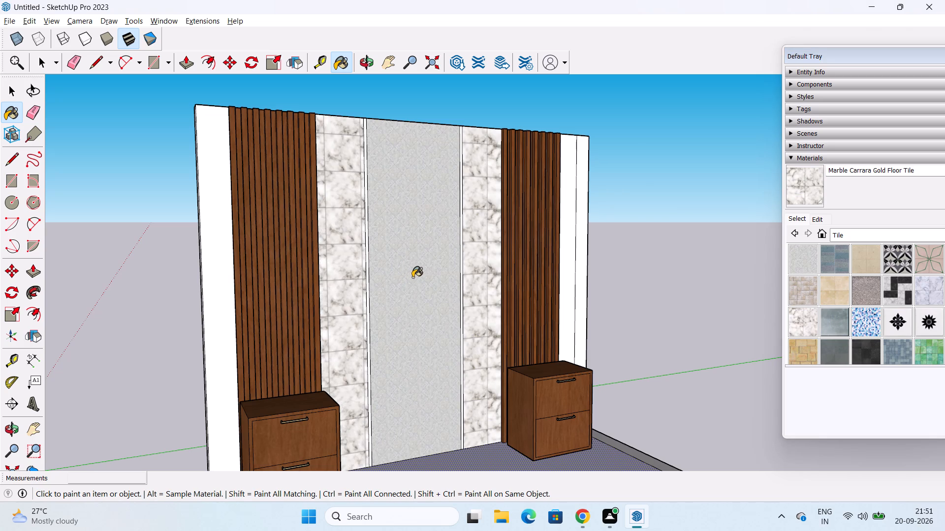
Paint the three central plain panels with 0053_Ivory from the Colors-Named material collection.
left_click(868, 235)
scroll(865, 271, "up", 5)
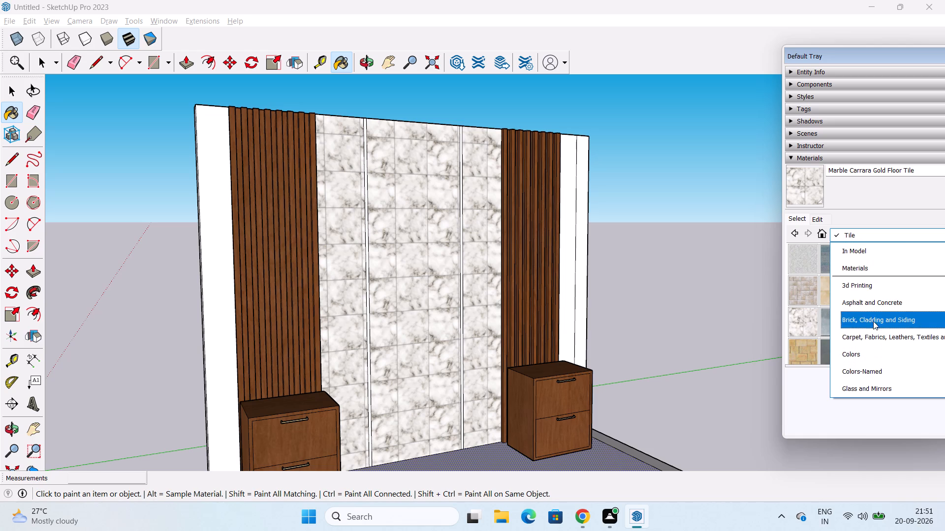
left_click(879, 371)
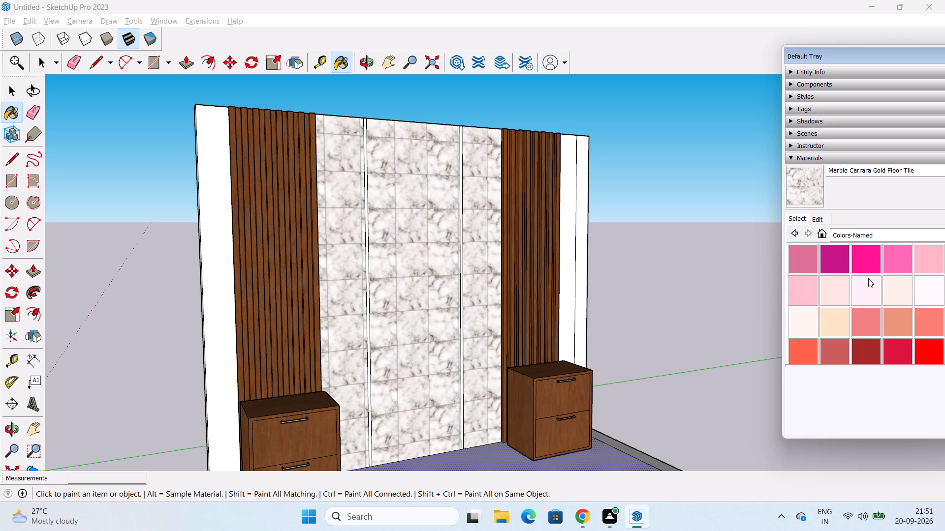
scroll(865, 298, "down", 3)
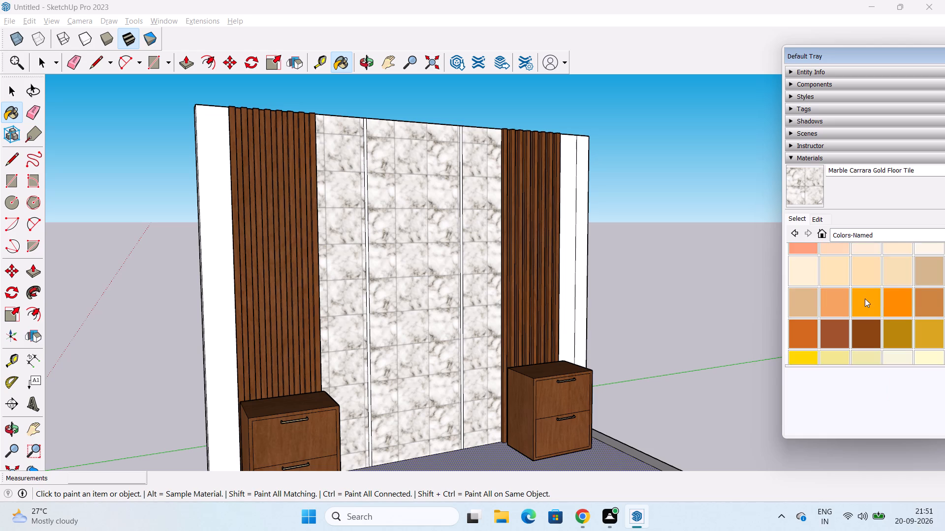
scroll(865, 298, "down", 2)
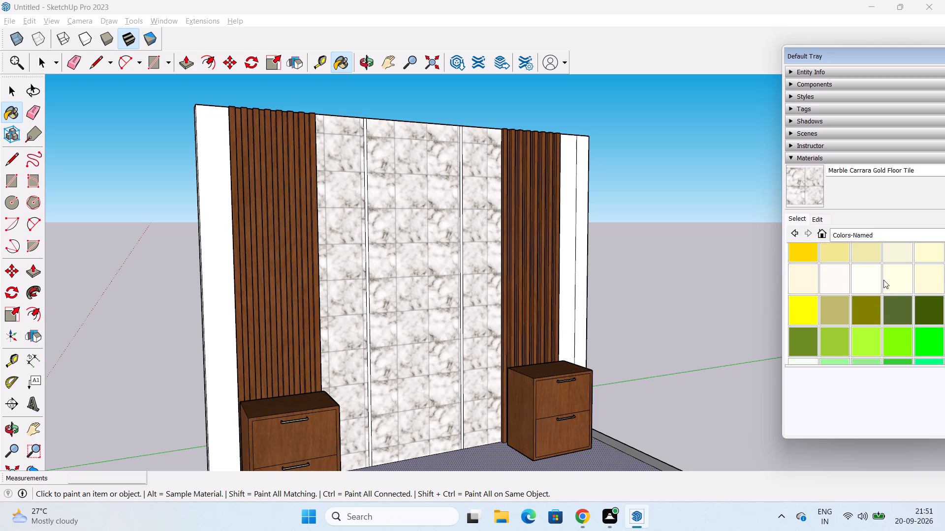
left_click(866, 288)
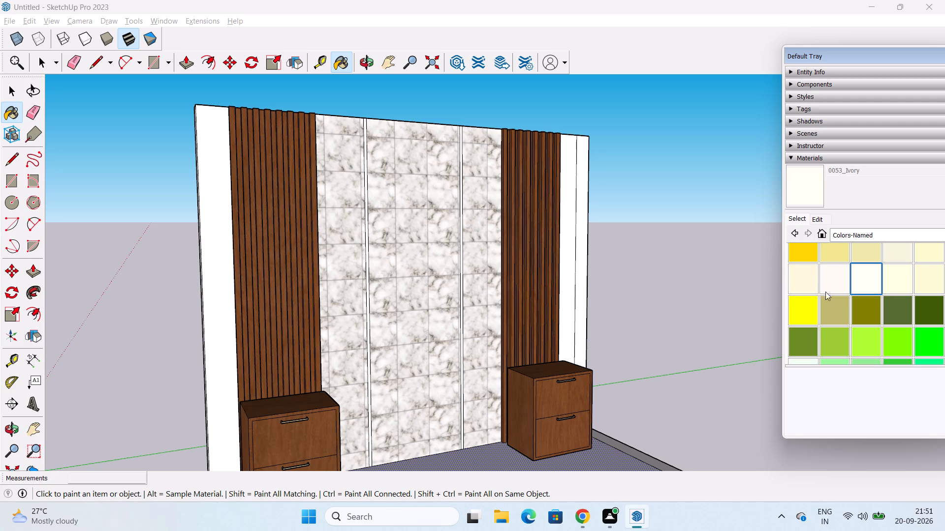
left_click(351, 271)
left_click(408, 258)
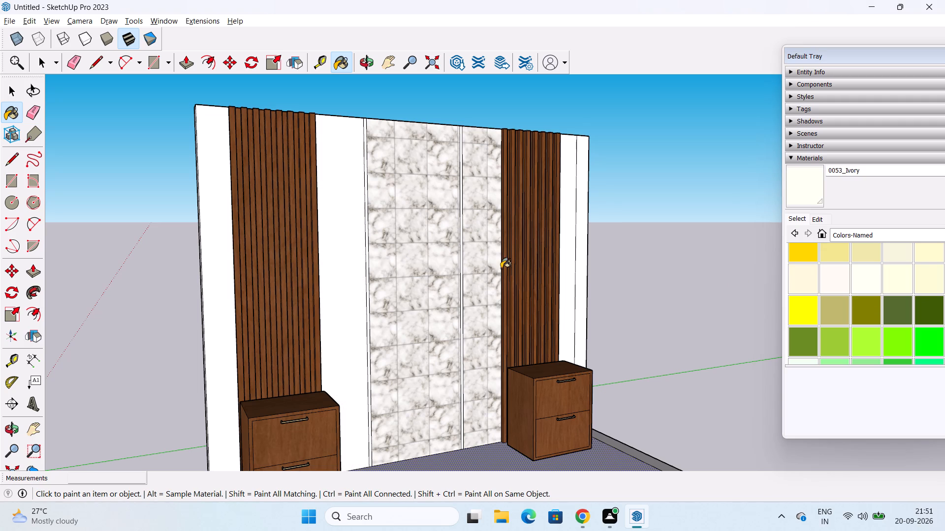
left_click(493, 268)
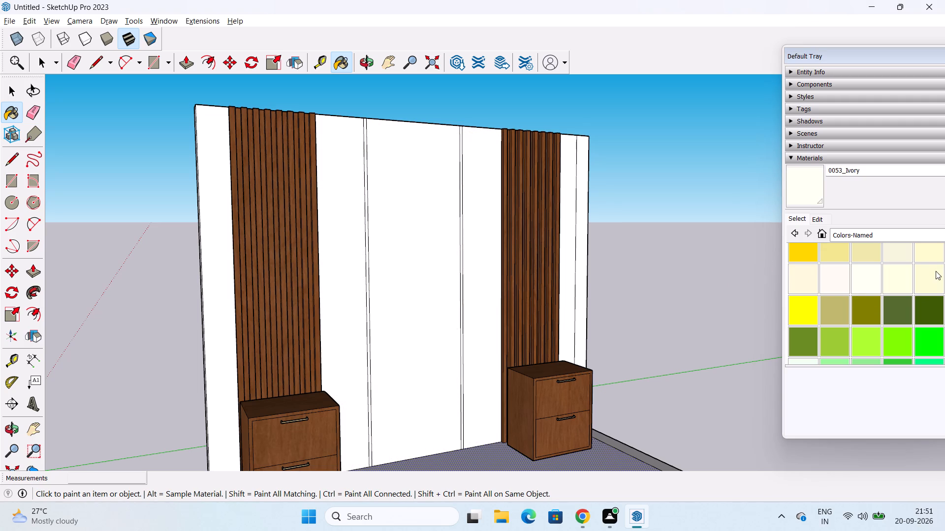
Paint the two thin vertical strips separating the central panels with 0045_Goldenrod.
scroll(905, 294, "up", 1)
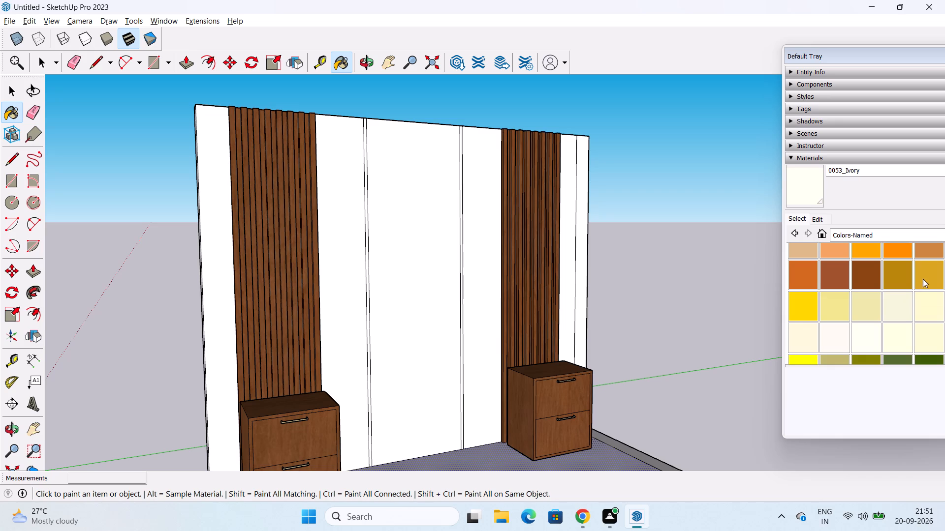
left_click(927, 276)
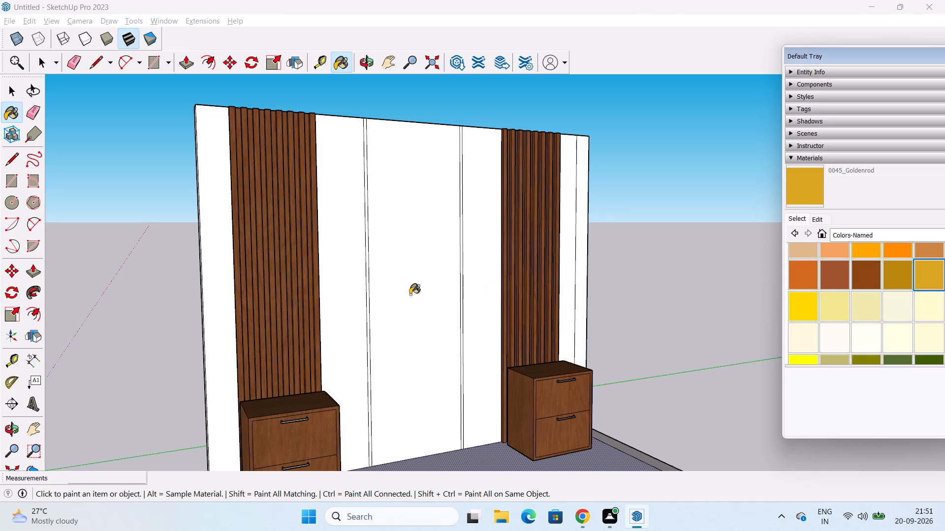
scroll(398, 292, "up", 5)
left_click(349, 278)
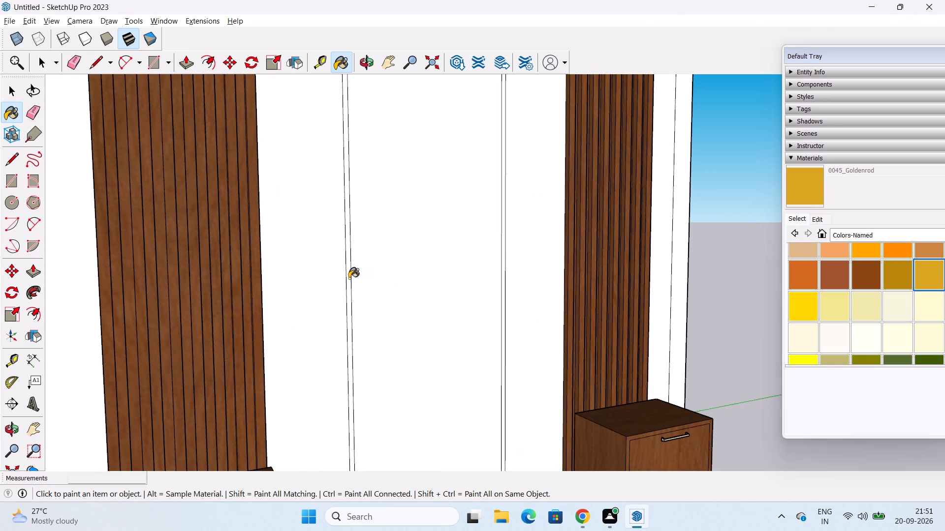
left_click(504, 302)
left_click(503, 297)
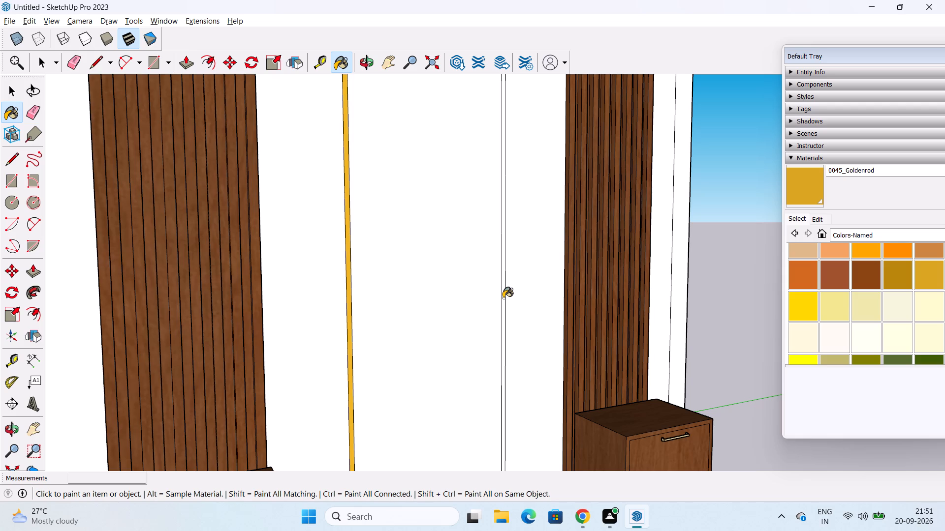
scroll(511, 291, "down", 4)
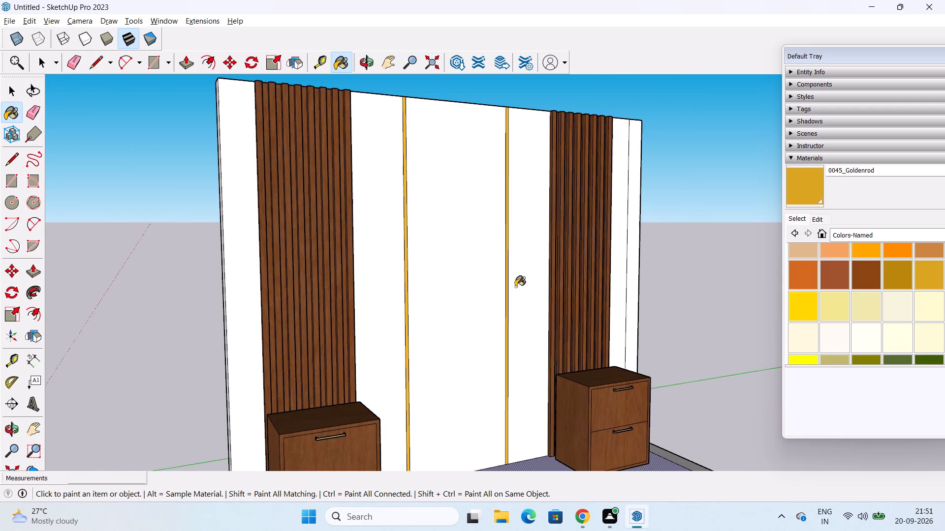
scroll(515, 287, "down", 1)
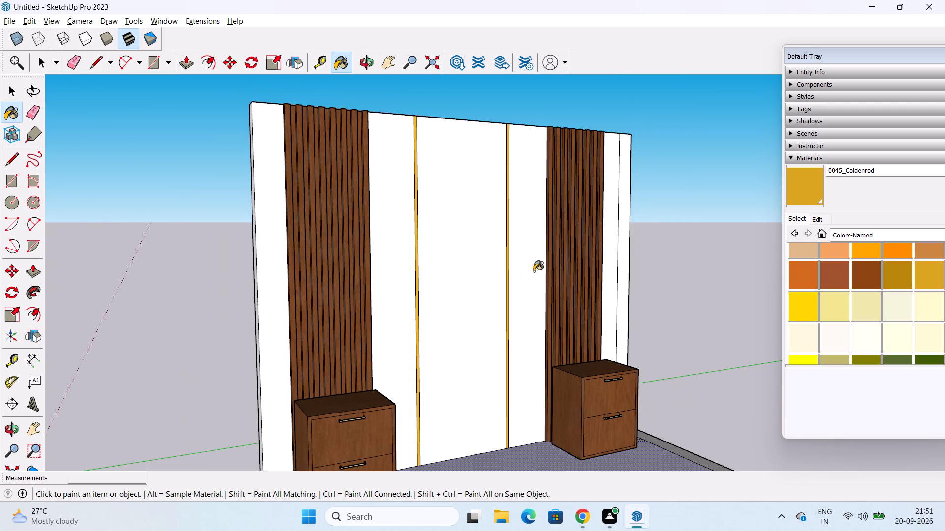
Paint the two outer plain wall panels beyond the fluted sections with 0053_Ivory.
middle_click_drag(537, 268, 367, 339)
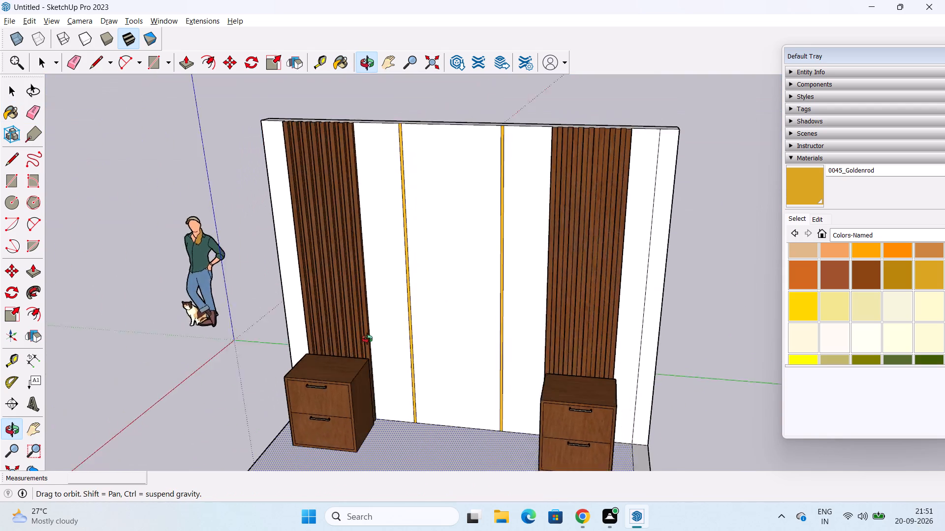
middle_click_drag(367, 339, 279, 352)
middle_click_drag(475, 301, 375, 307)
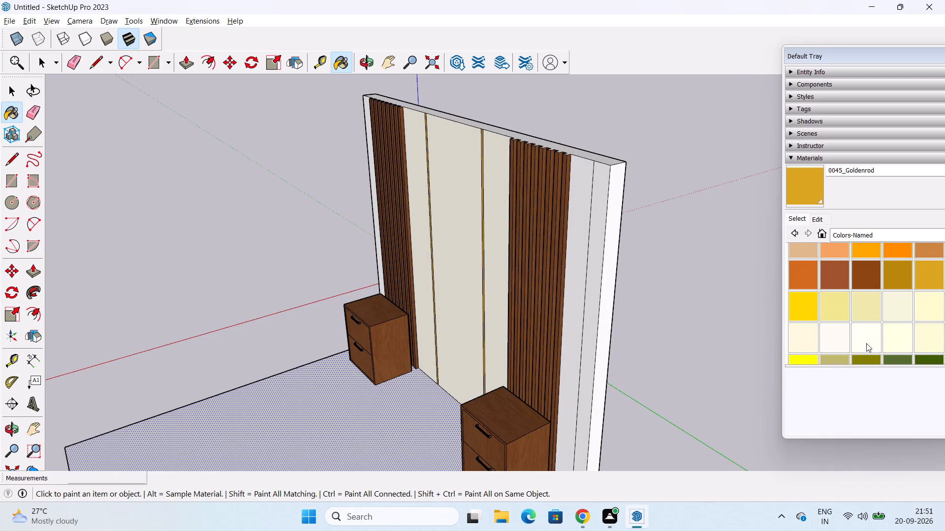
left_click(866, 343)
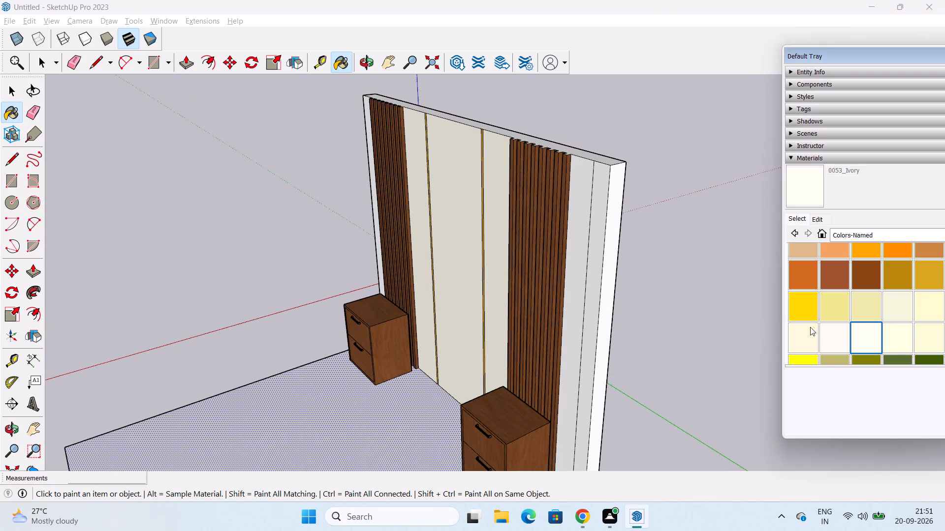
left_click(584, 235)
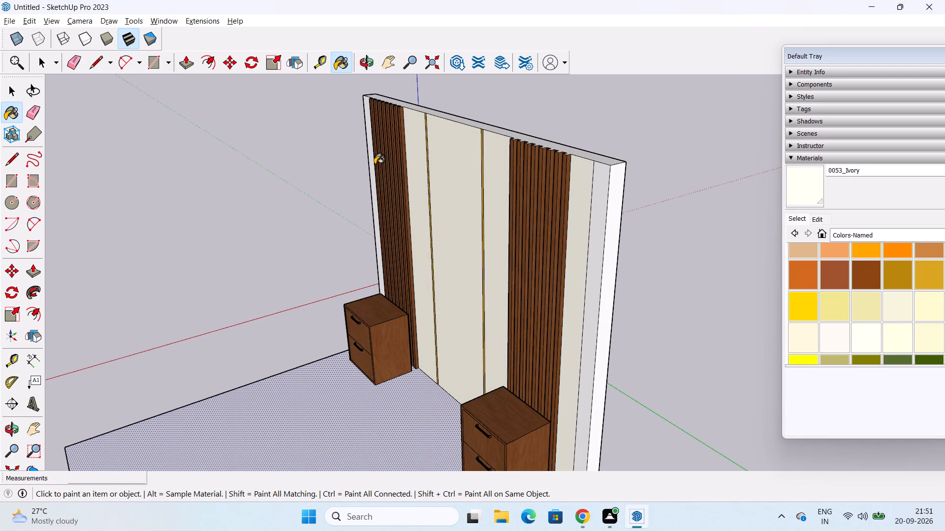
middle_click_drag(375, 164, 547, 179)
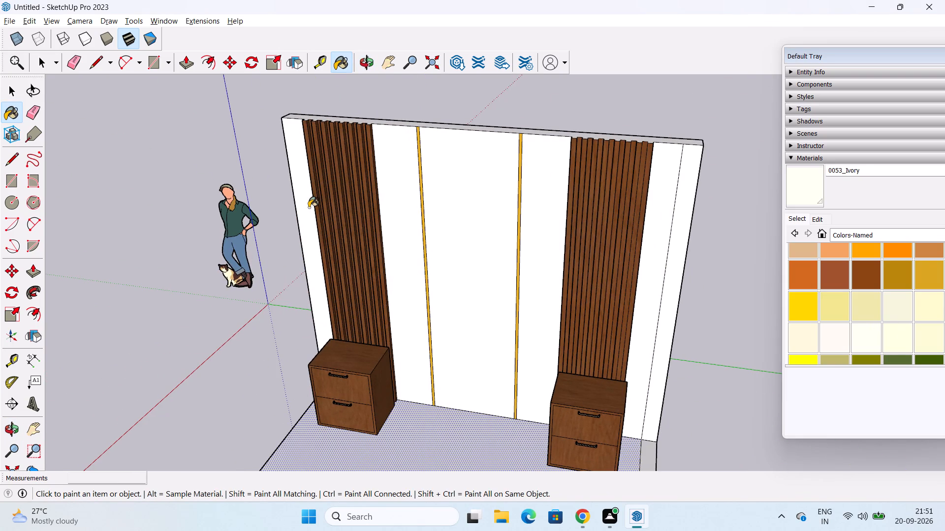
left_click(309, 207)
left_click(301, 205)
Paint the three central panels and the two outer plain panels of the wall with 0049_Beige.
middle_click_drag(345, 196, 329, 237)
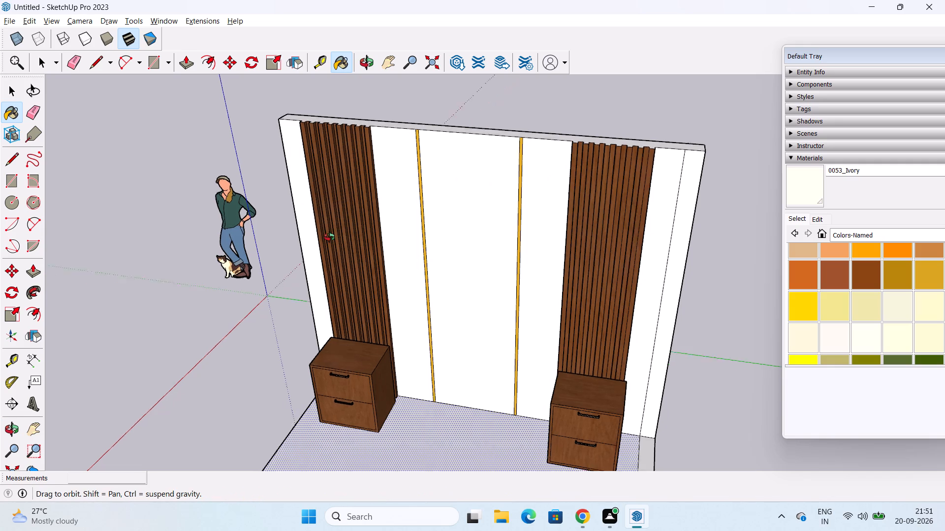
middle_click_drag(329, 237, 237, 250)
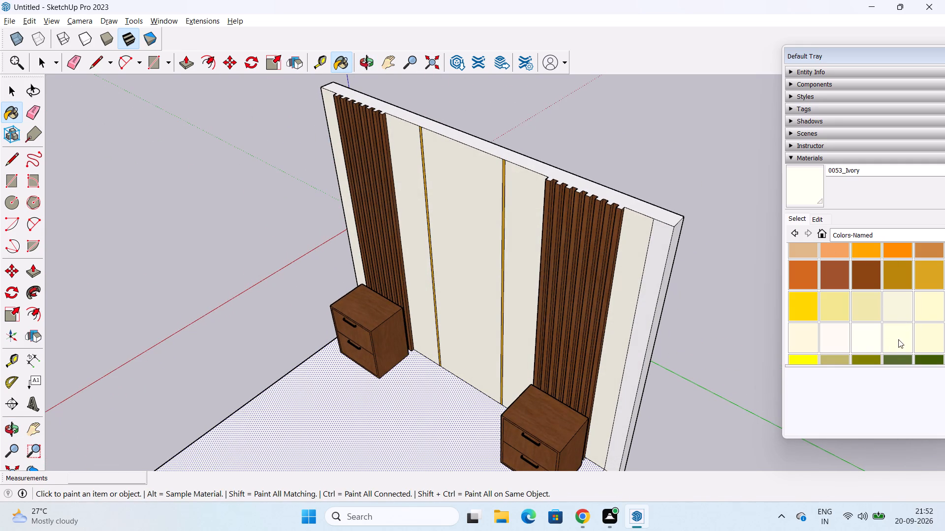
left_click(892, 307)
left_click(481, 211)
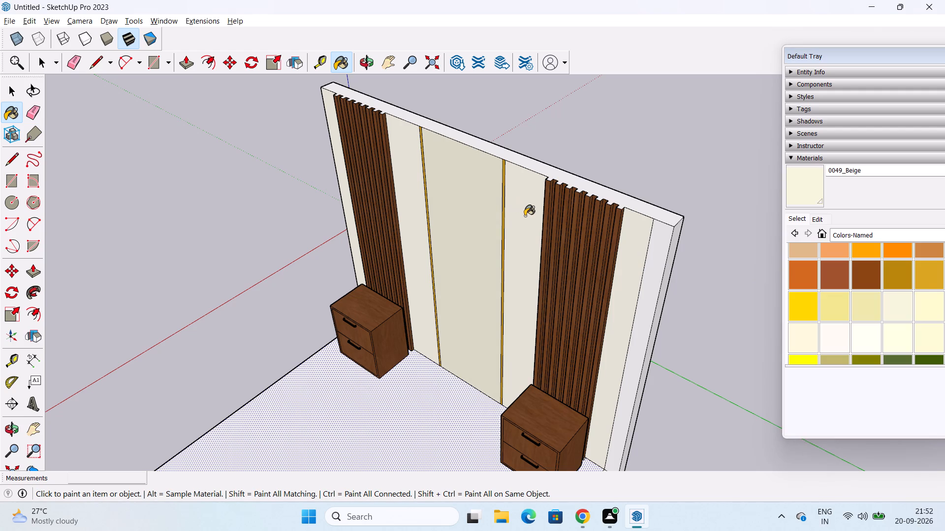
left_click(525, 216)
left_click(412, 212)
left_click(625, 257)
left_click(340, 166)
Examine the finished panelled wall, cabinets and floor from several angles.
middle_click_drag(441, 201, 516, 157)
scroll(506, 185, "down", 4)
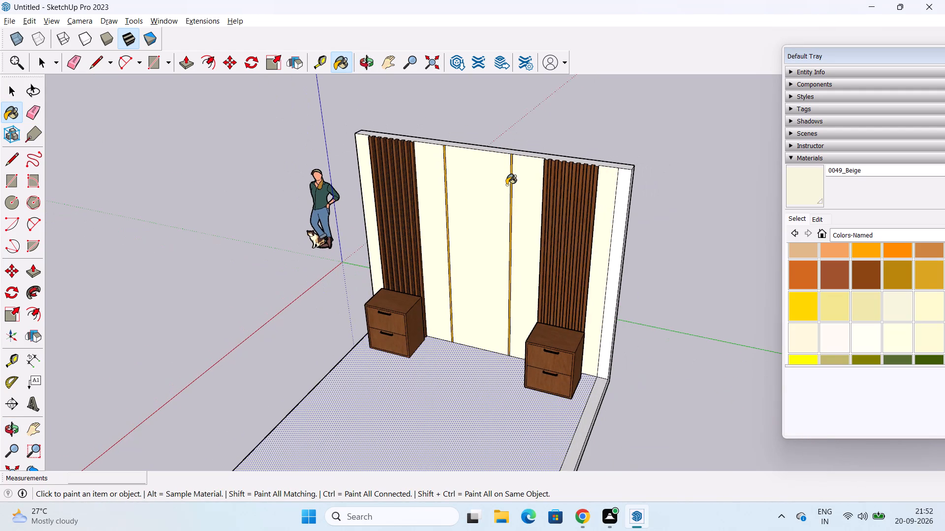
middle_click_drag(471, 211, 622, 182)
middle_click_drag(535, 233, 593, 196)
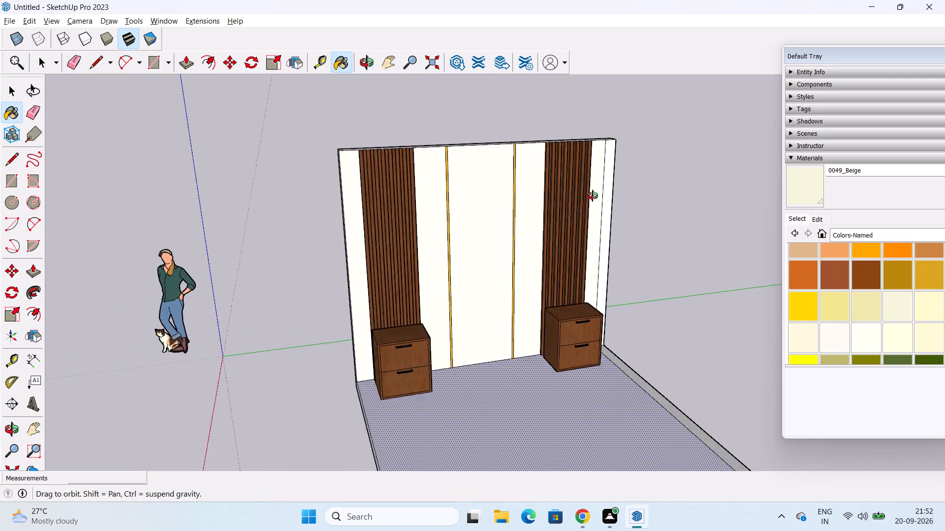
middle_click_drag(593, 196, 651, 232)
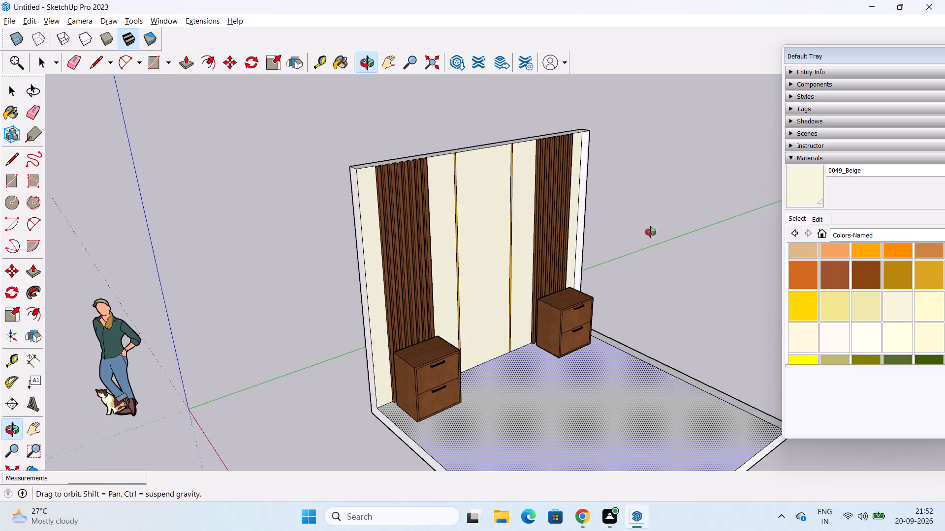
middle_click_drag(651, 232, 602, 232)
key("space")
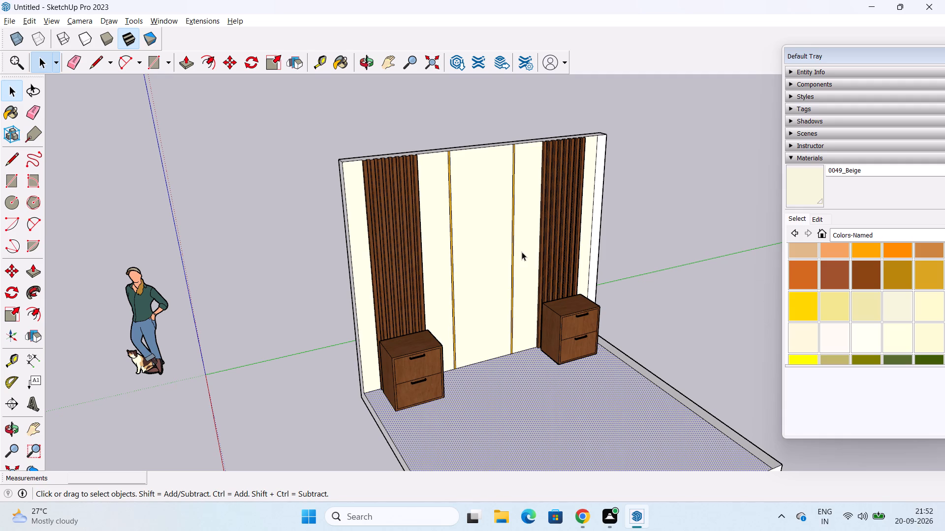
scroll(527, 248, "down", 1)
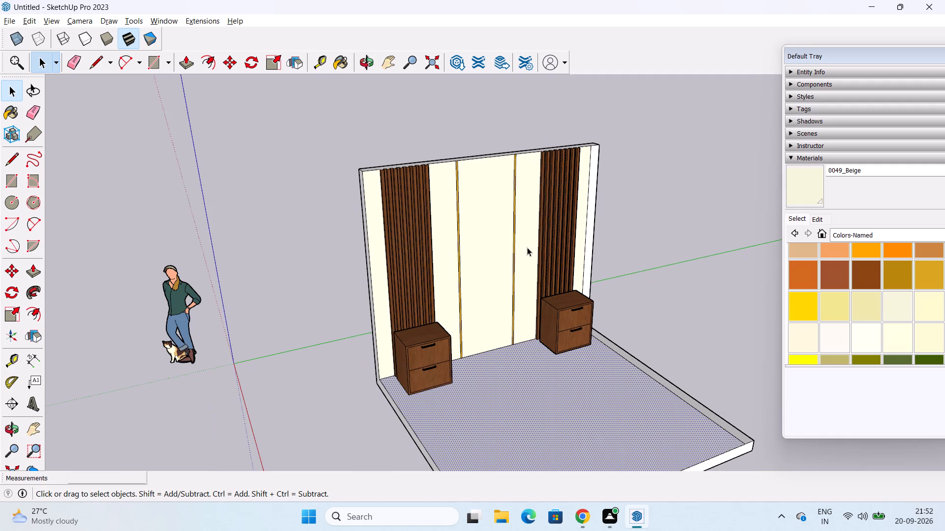
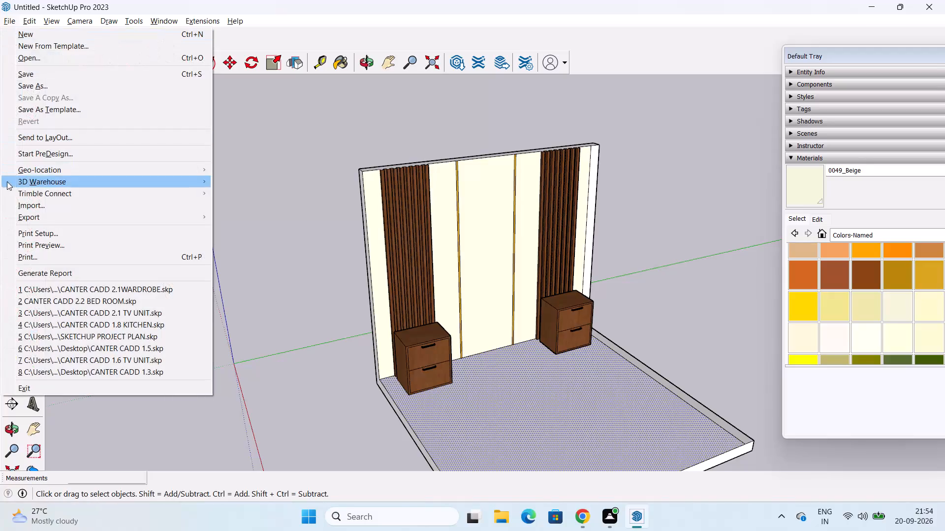
Import the GIƯỜNG bed model from the Downloads folder and place it in the open space outside the room.
left_click(73, 210)
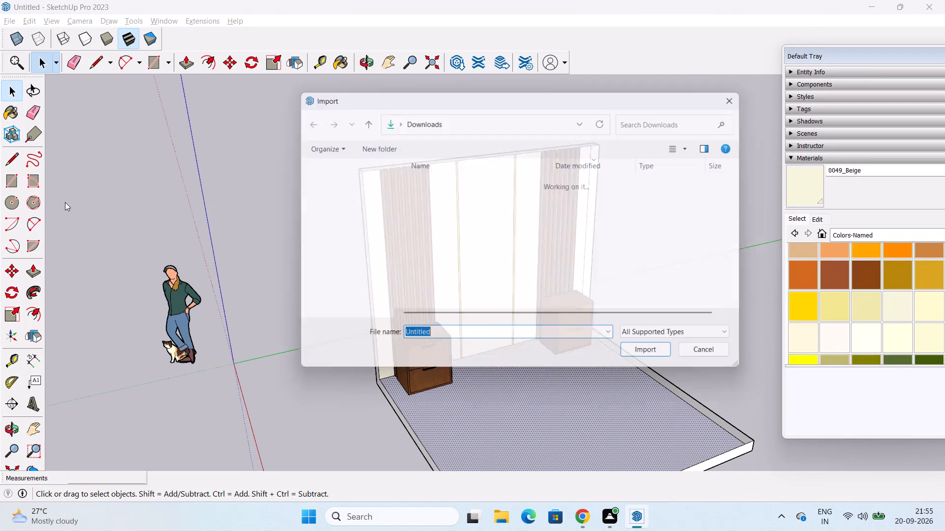
left_click(340, 265)
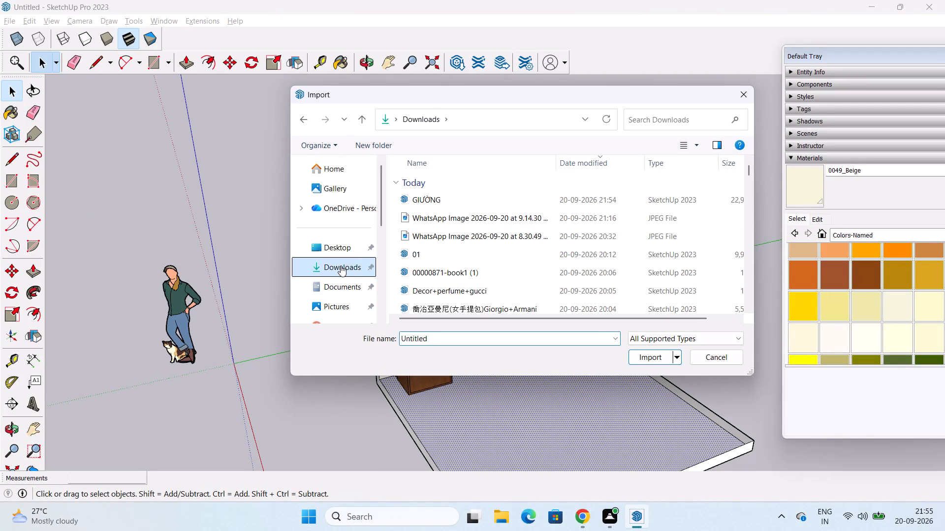
scroll(472, 203, "up", 1)
left_click(472, 199)
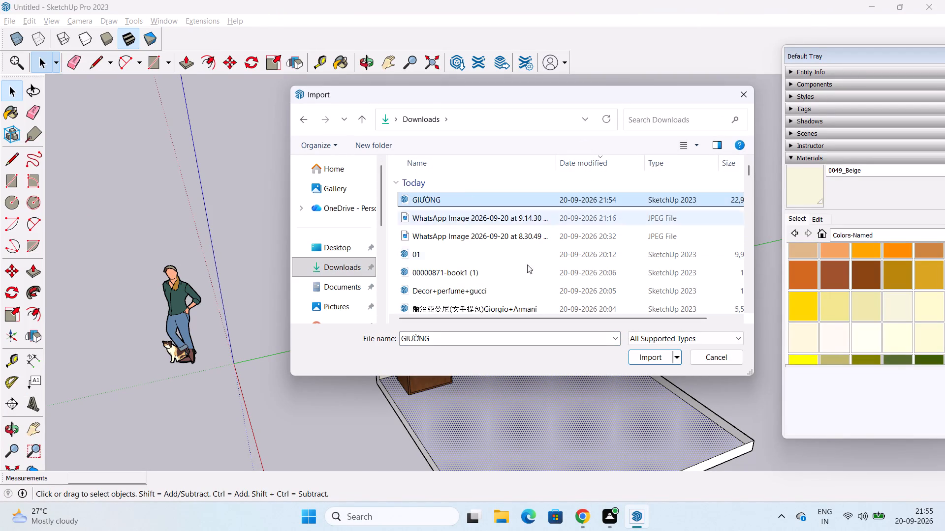
left_click(647, 353)
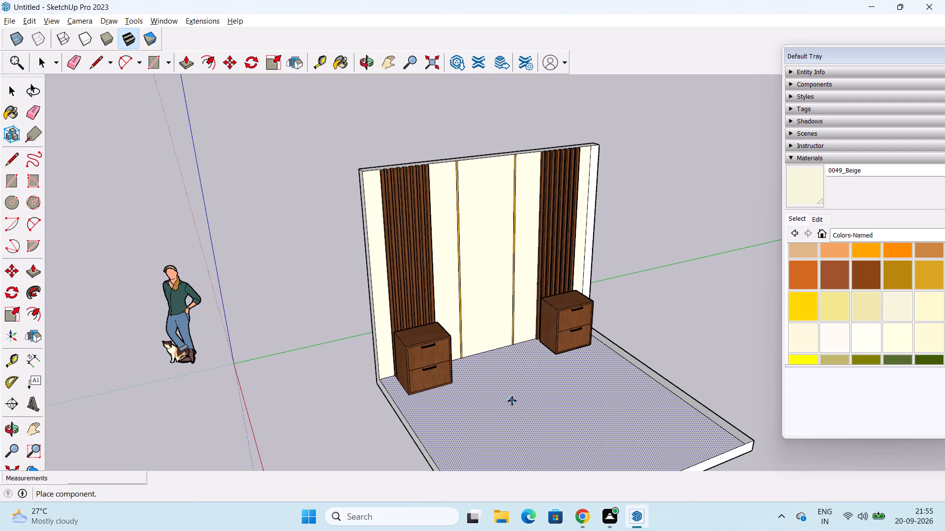
scroll(512, 401, "down", 5)
middle_click_drag(514, 399, 516, 383, "shift")
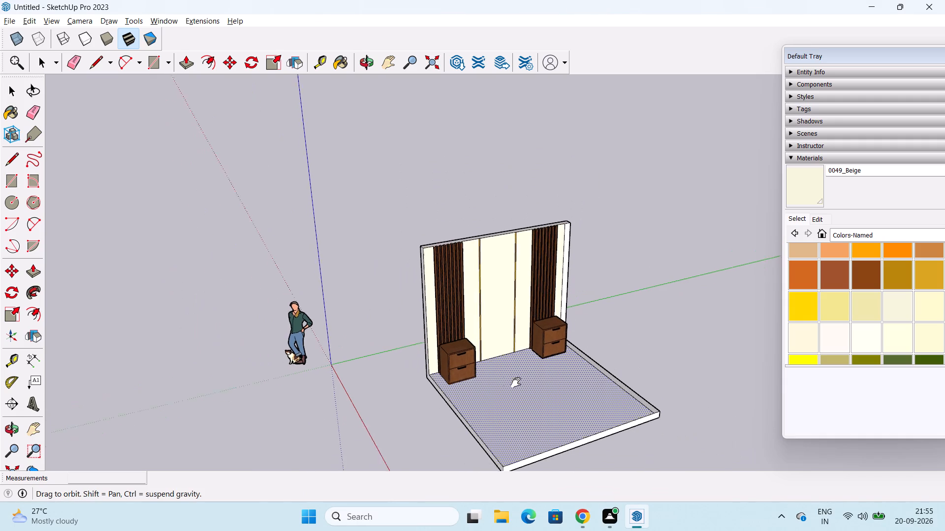
middle_click_drag(516, 383, 413, 301, "shift")
scroll(413, 301, "down", 9)
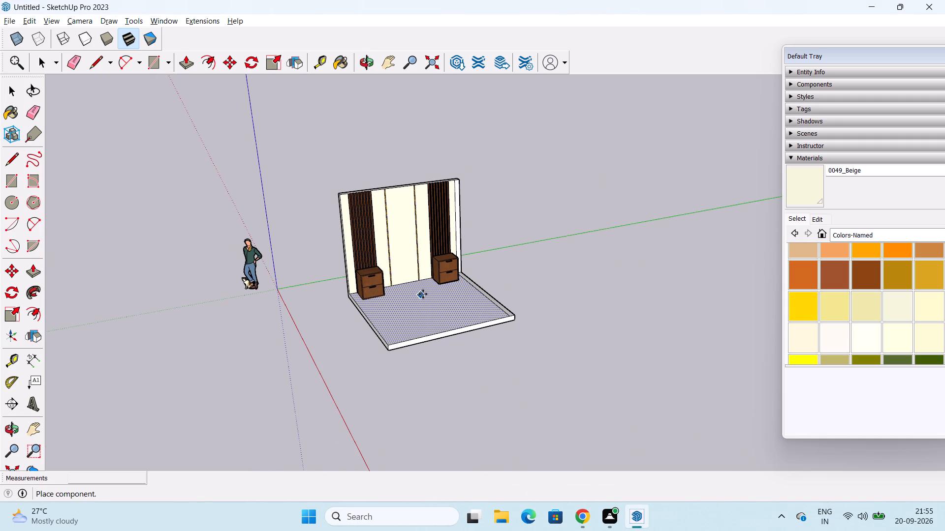
scroll(441, 291, "down", 2)
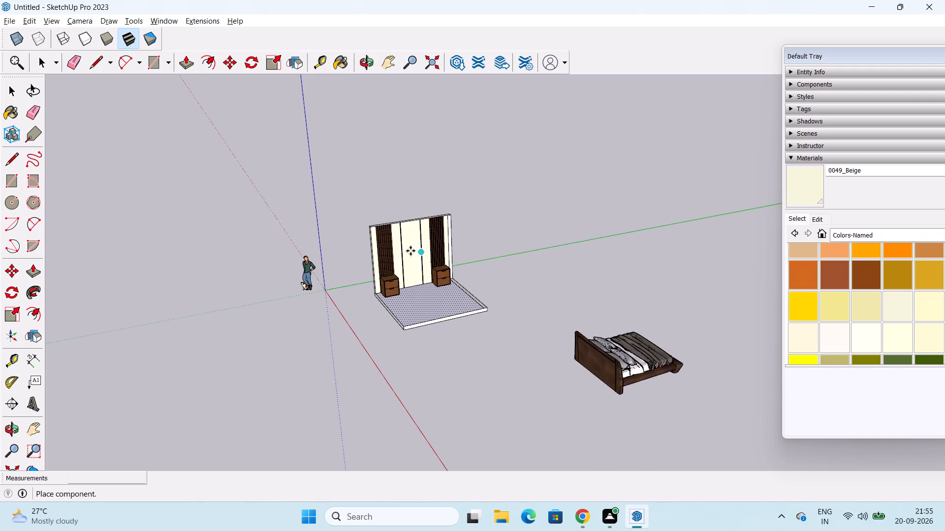
left_click(320, 260)
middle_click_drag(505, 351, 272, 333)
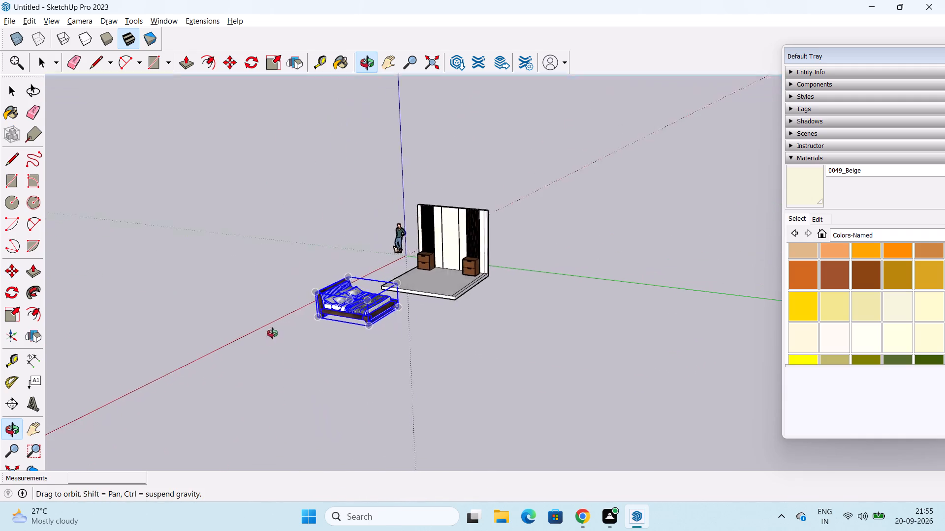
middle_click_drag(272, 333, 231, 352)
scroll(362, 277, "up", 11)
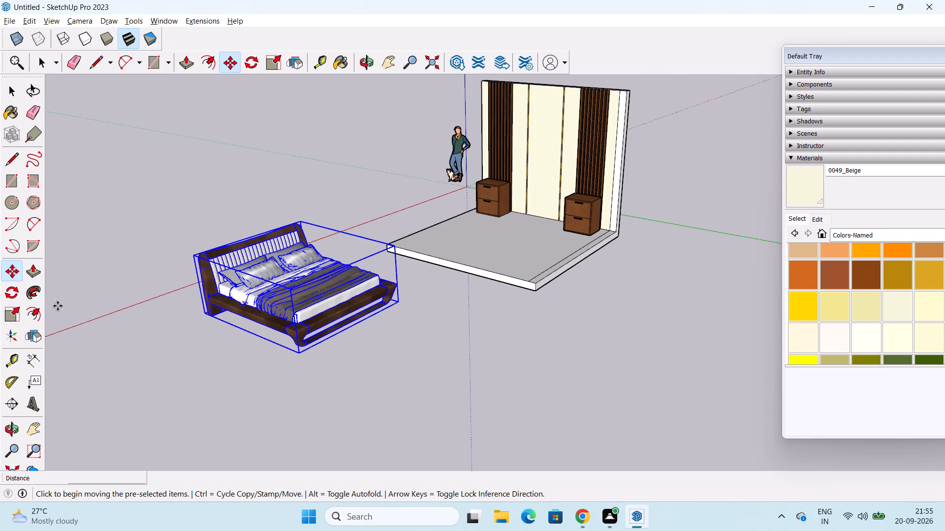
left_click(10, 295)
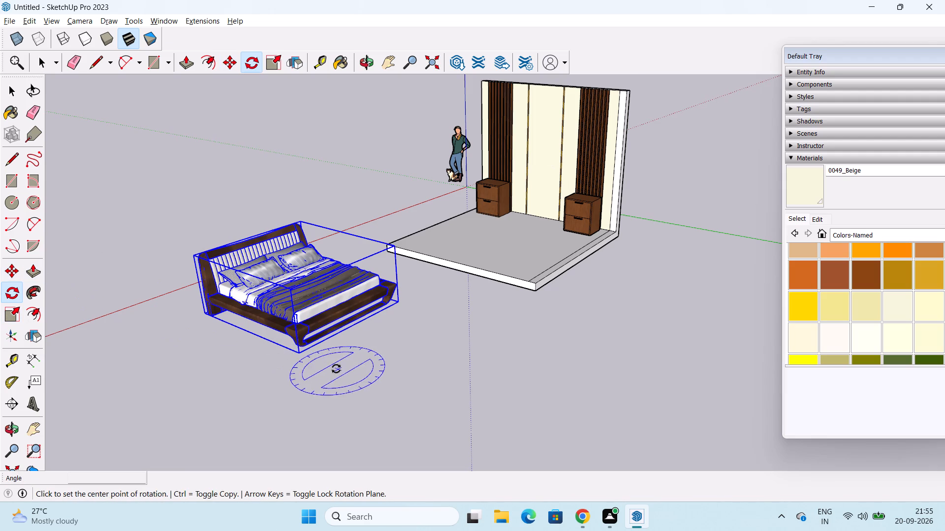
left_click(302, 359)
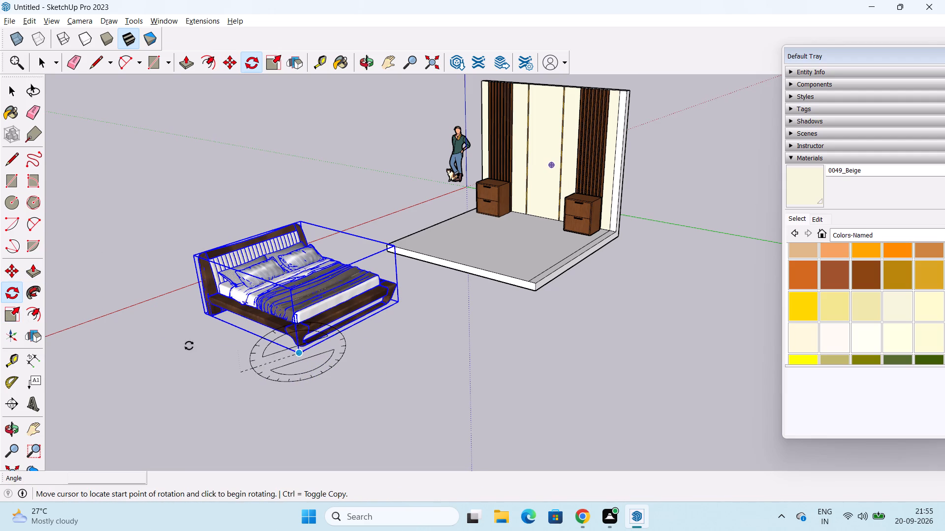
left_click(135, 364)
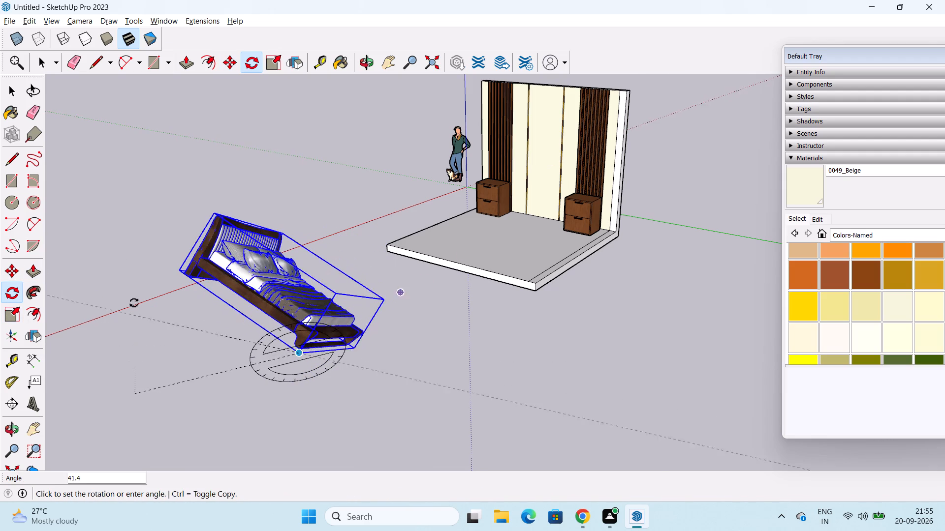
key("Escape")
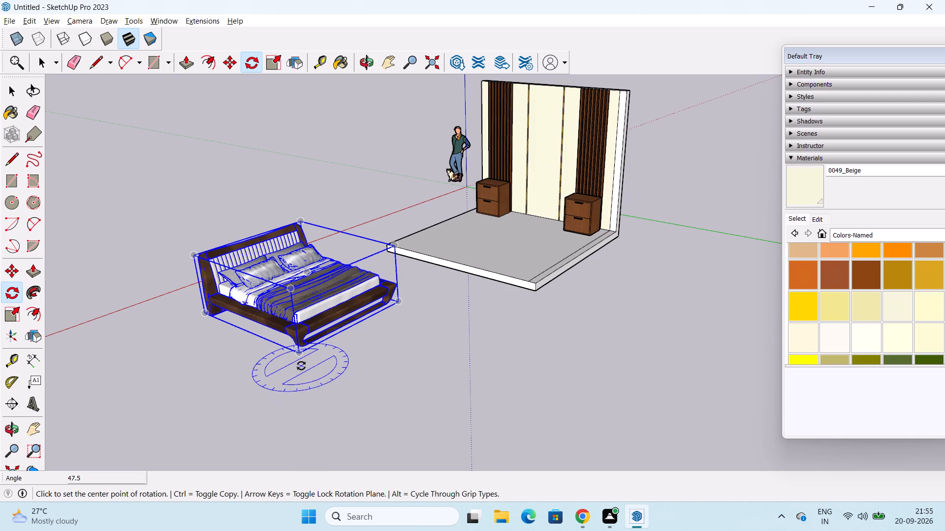
Rotate the bed 90° horizontally so its headboard faces the fluted wall.
left_click(301, 366)
left_click(344, 341)
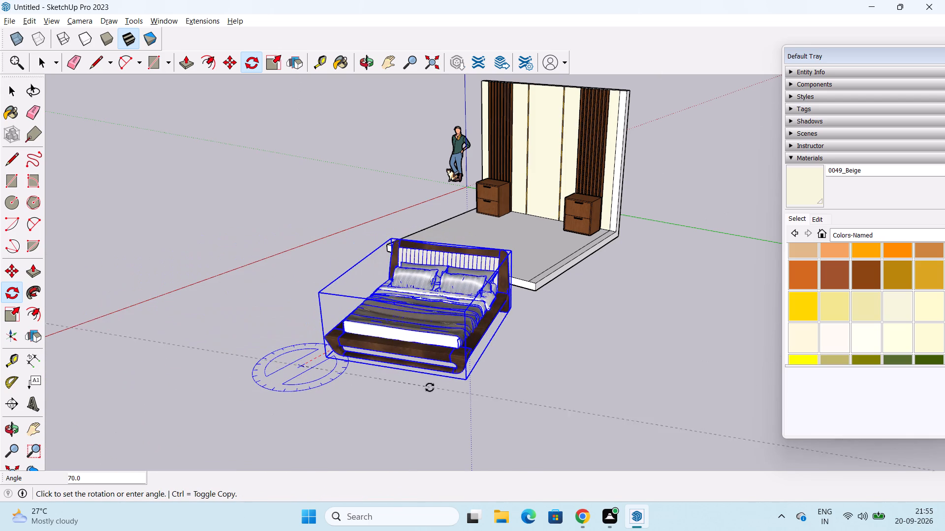
left_click(379, 394)
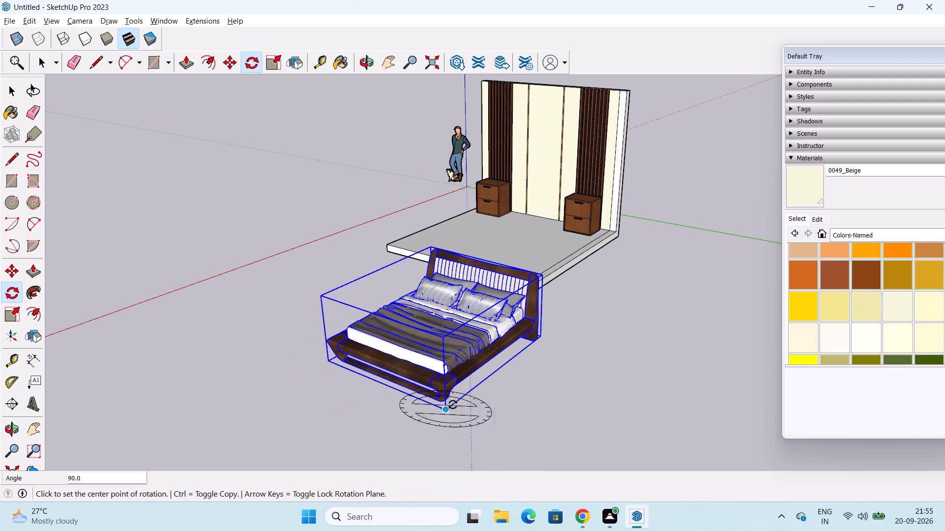
key("space")
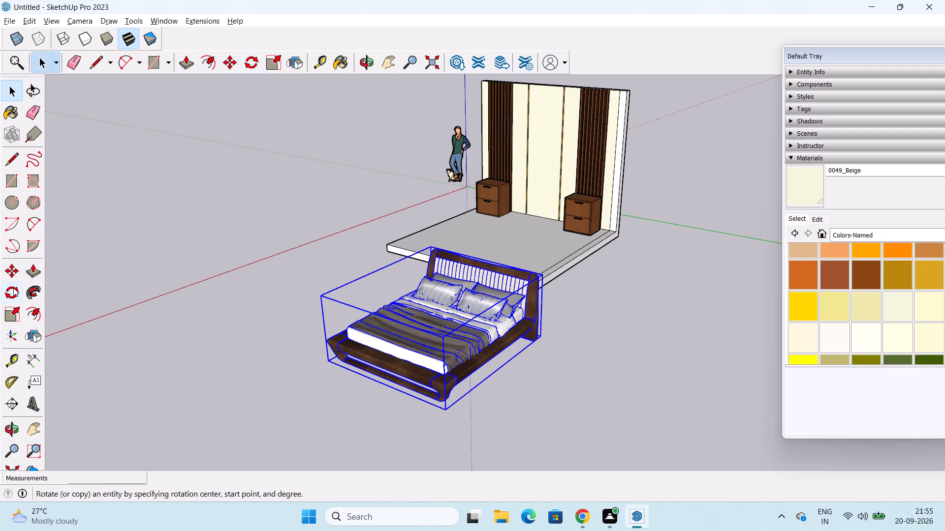
Move the bed by its bottom front corner about 15' 8" onto the room floor, between the two cabinets.
left_click(13, 275)
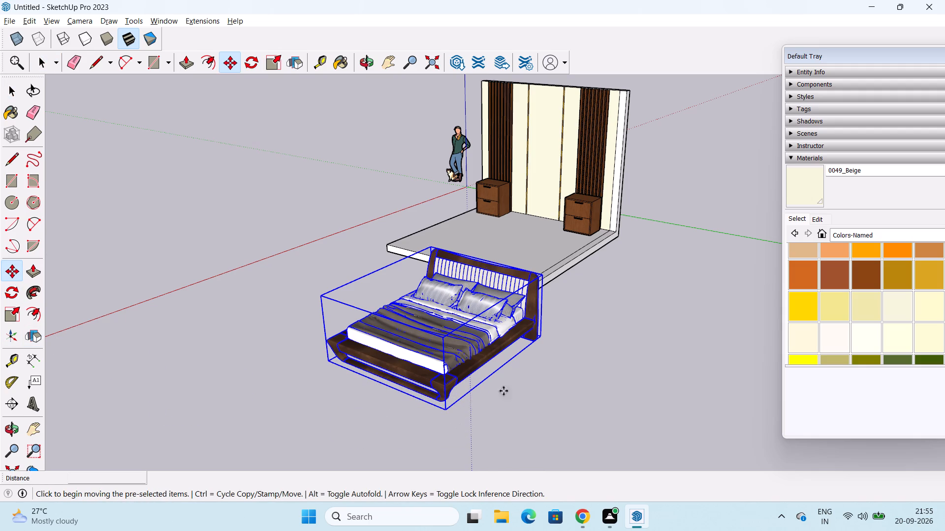
left_click(445, 413)
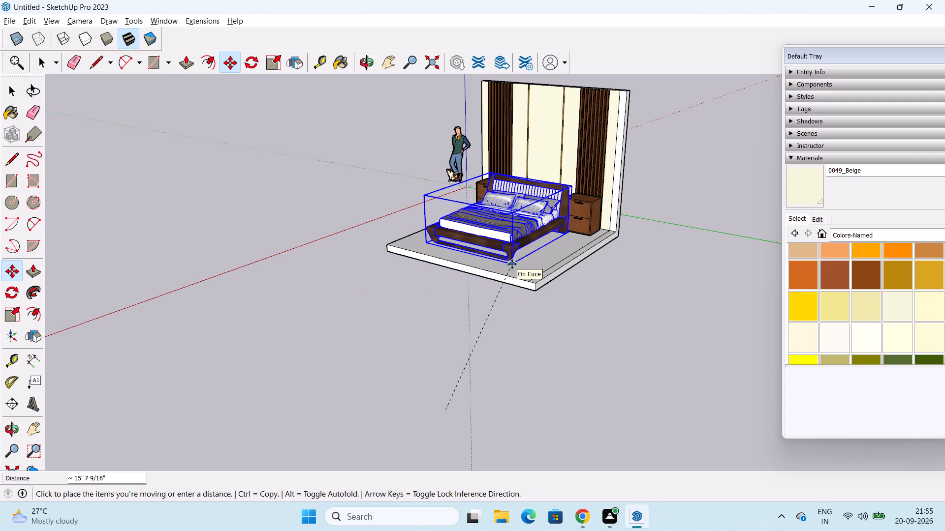
left_click(512, 264)
middle_click_drag(523, 318, 310, 218)
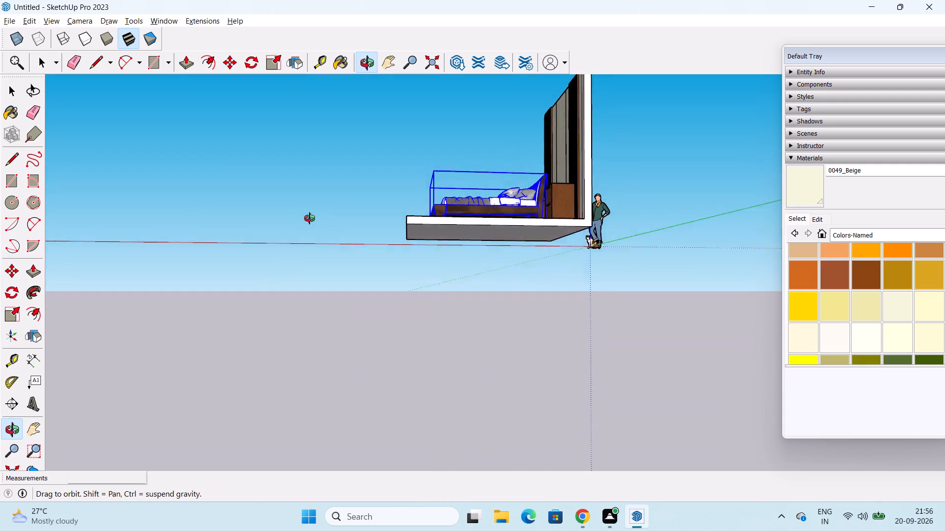
middle_click_drag(310, 218, 299, 252)
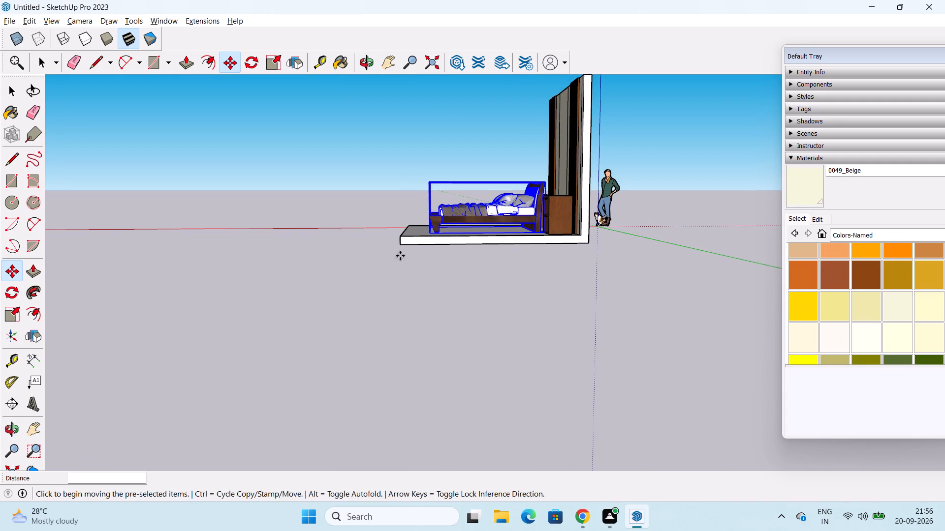
key("space")
left_click(363, 278)
Examine the bed's position and fit between the cabinets and on the floor from several angles.
middle_click_drag(386, 254, 702, 461)
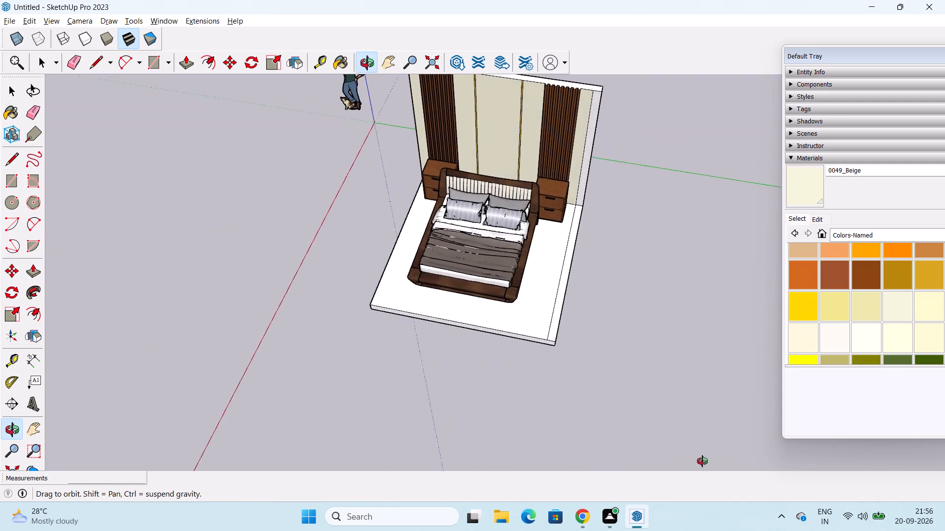
middle_click_drag(702, 461, 742, 451)
scroll(408, 295, "up", 4)
middle_click_drag(425, 288, 579, 331)
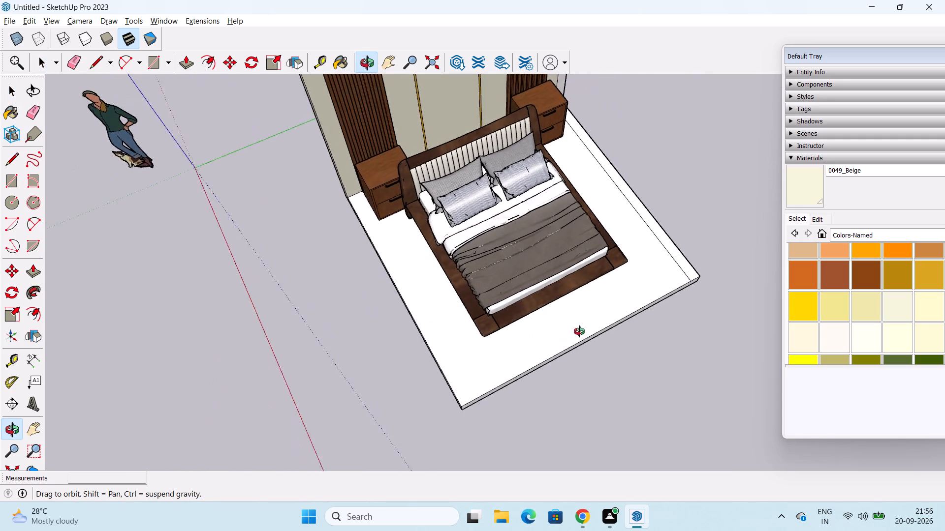
middle_click_drag(579, 331, 584, 139)
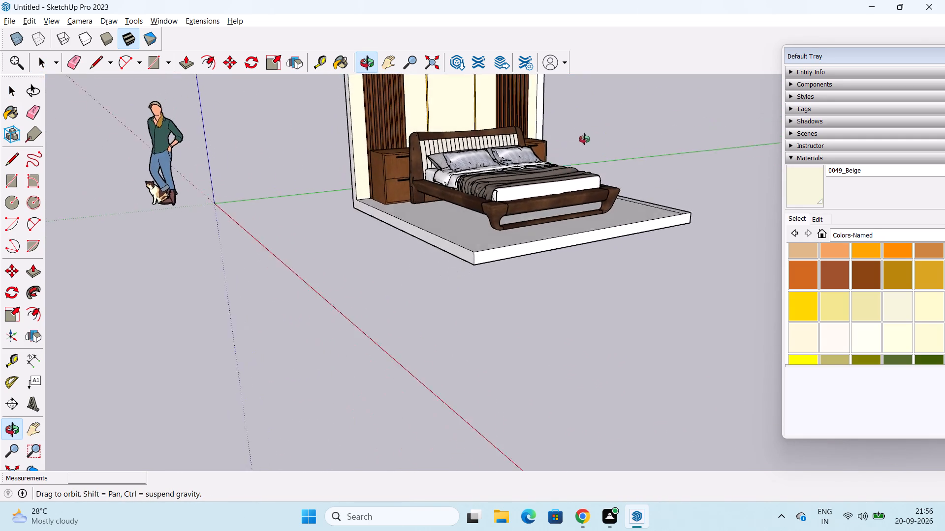
middle_click_drag(584, 139, 569, 119)
middle_click_drag(546, 103, 562, 276)
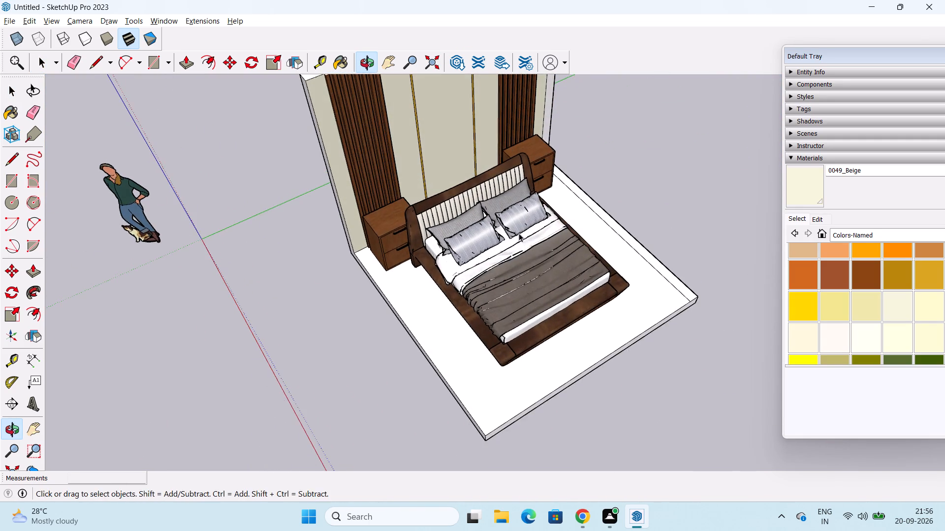
middle_click_drag(514, 228, 651, 362)
middle_click_drag(529, 295, 522, 160)
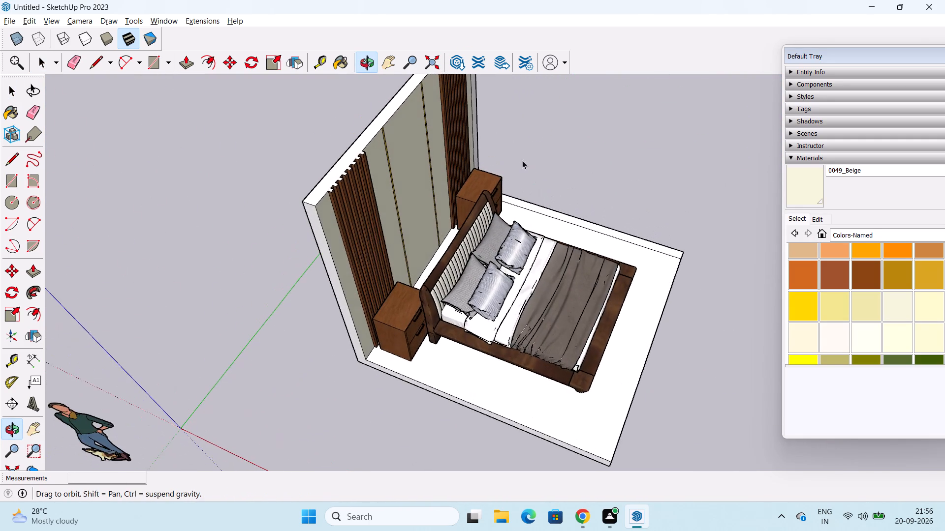
middle_click_drag(522, 160, 524, 160)
middle_click_drag(500, 340, 373, 263)
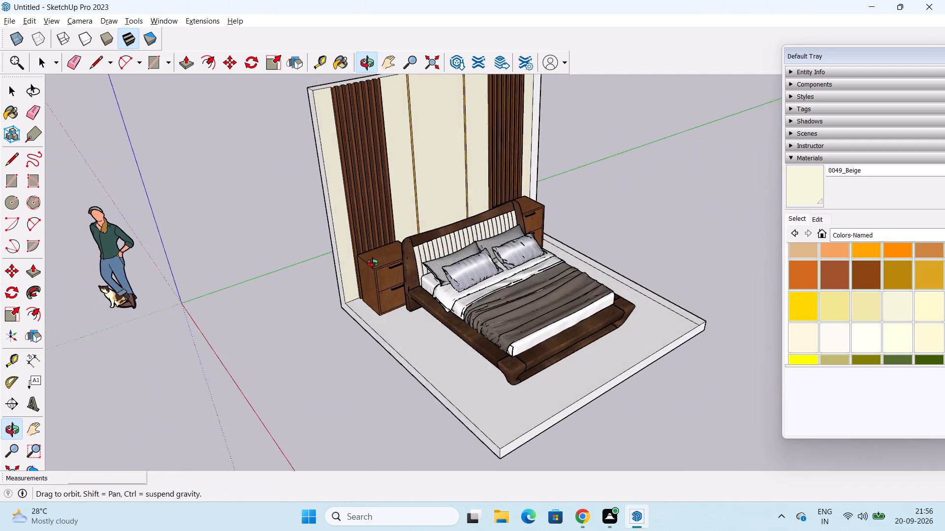
middle_click_drag(373, 263, 365, 282)
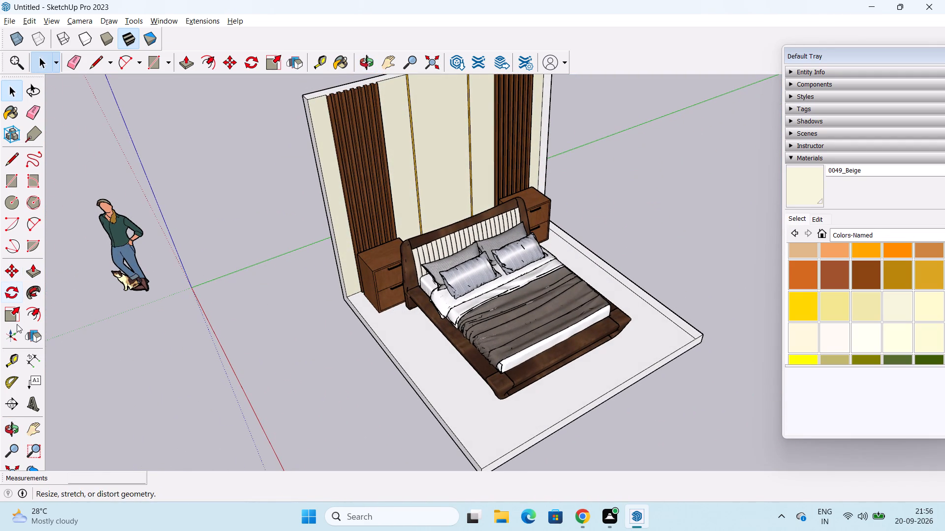
Scale the bed's width to about 0.87 from its side nearest the standing figure, clearing the adjacent cabinet.
left_click(15, 321)
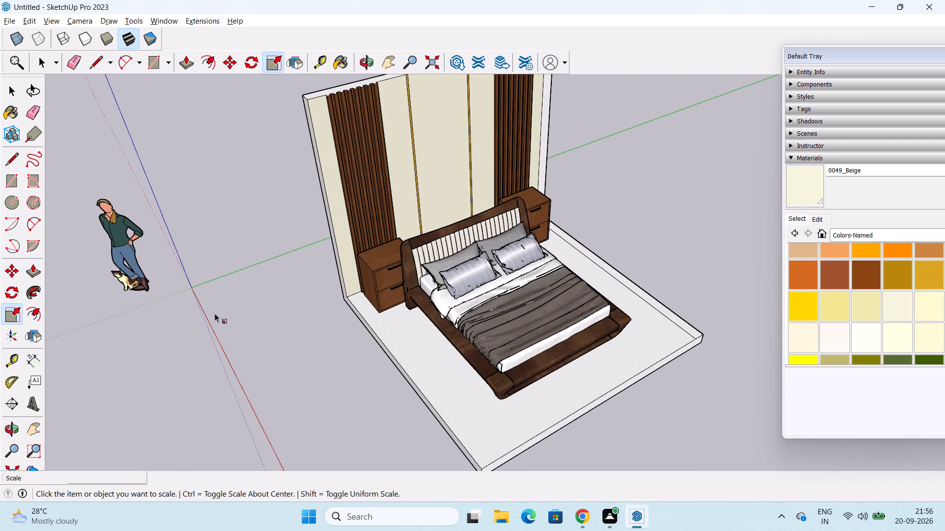
key("space")
left_click(457, 344)
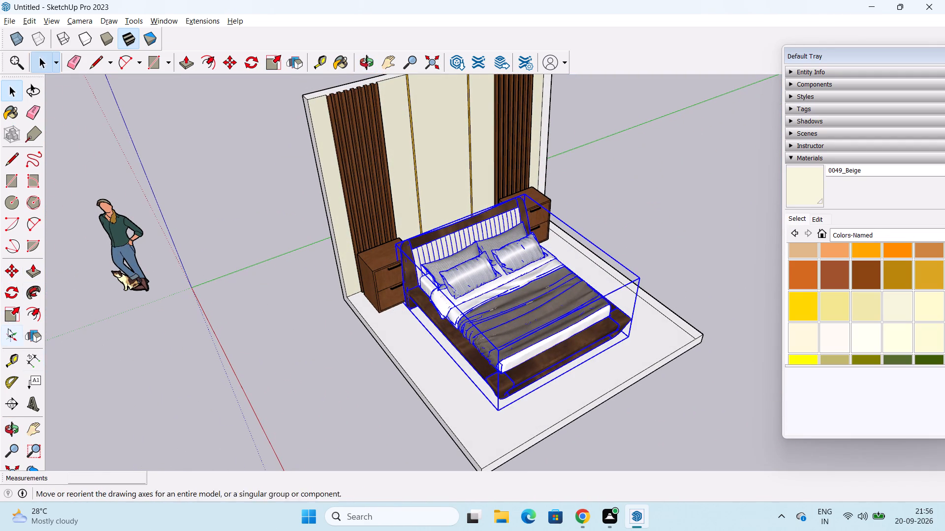
left_click(5, 315)
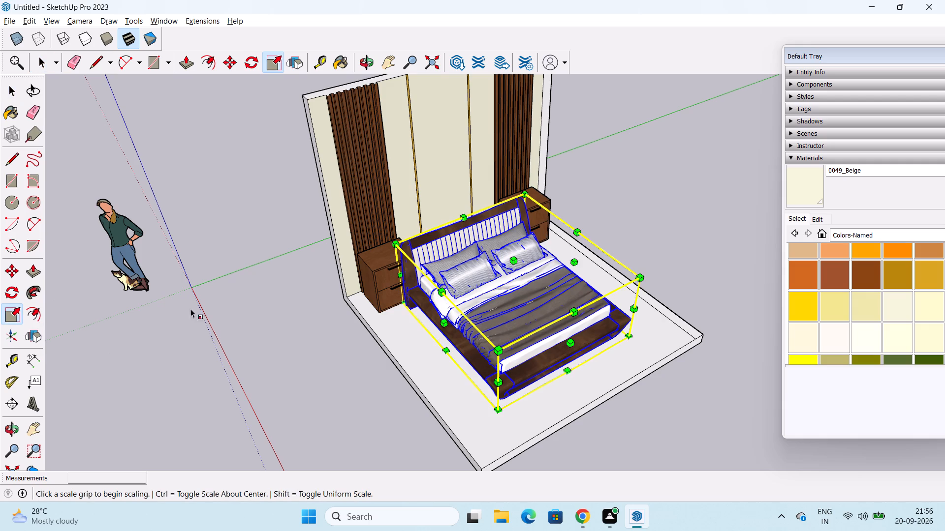
left_click_drag(441, 324, 447, 322)
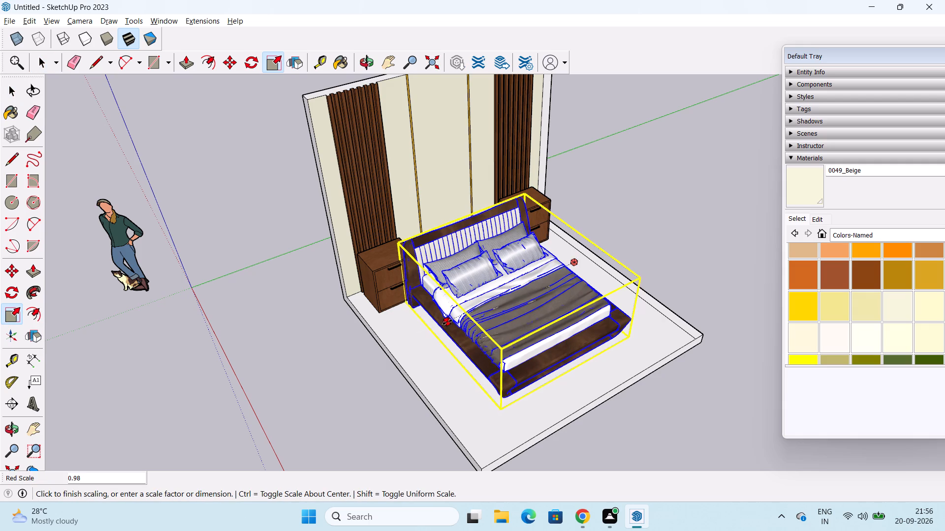
left_click_drag(447, 322, 463, 316)
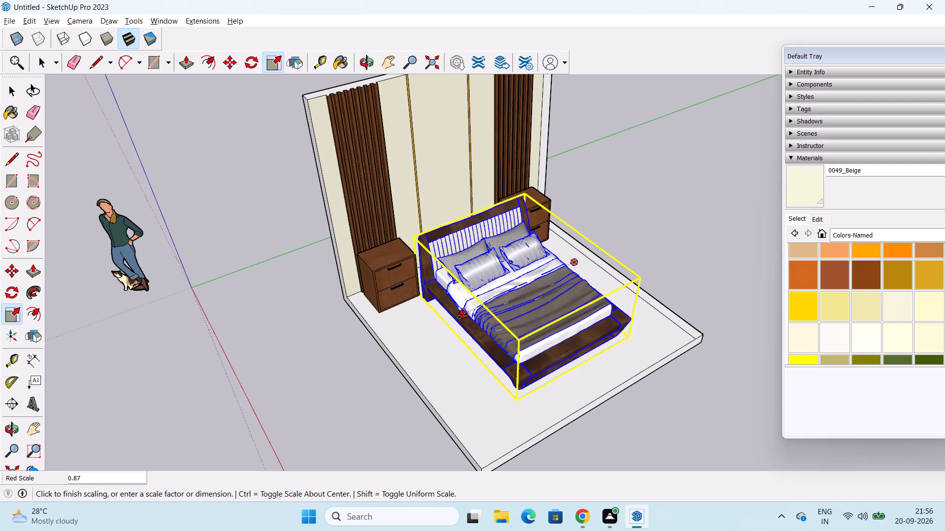
left_click_drag(463, 316, 462, 314)
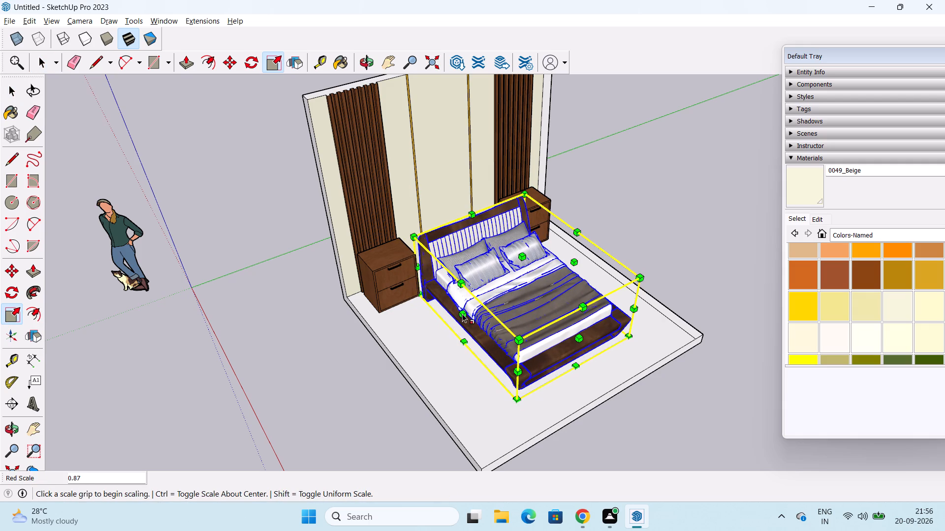
Scale the bed's width to about 0.9 from its side away from the standing figure, and its length to about 0.82 from the foot.
middle_click_drag(596, 301, 305, 310)
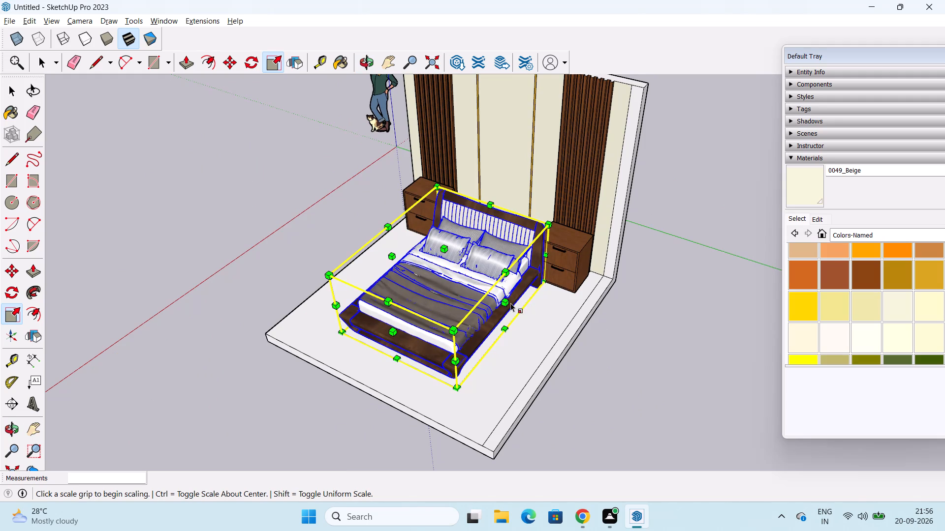
left_click_drag(505, 304, 488, 295)
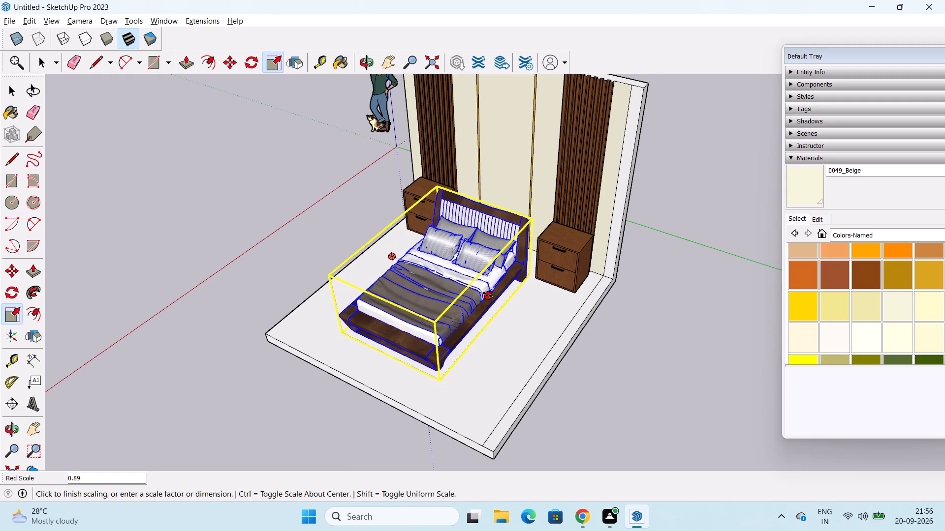
left_click_drag(488, 295, 492, 292)
left_click_drag(385, 331, 401, 319)
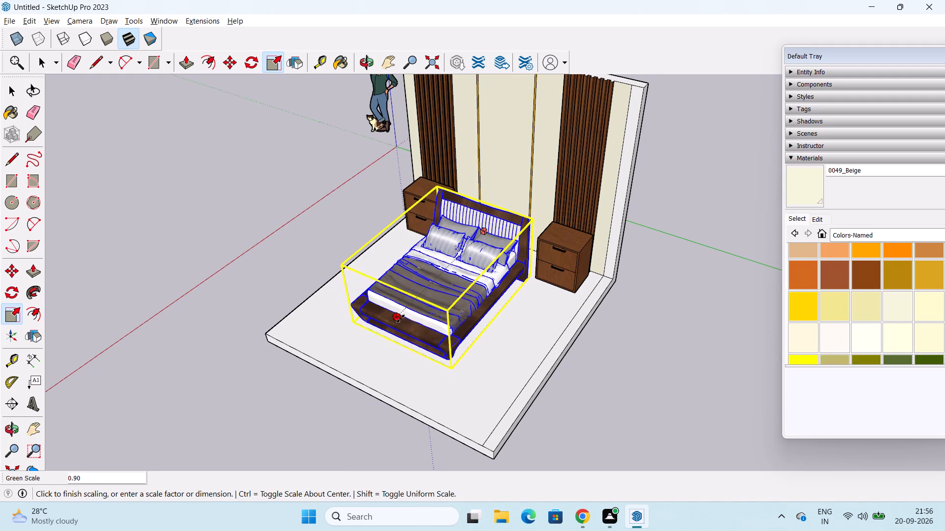
left_click_drag(401, 319, 408, 312)
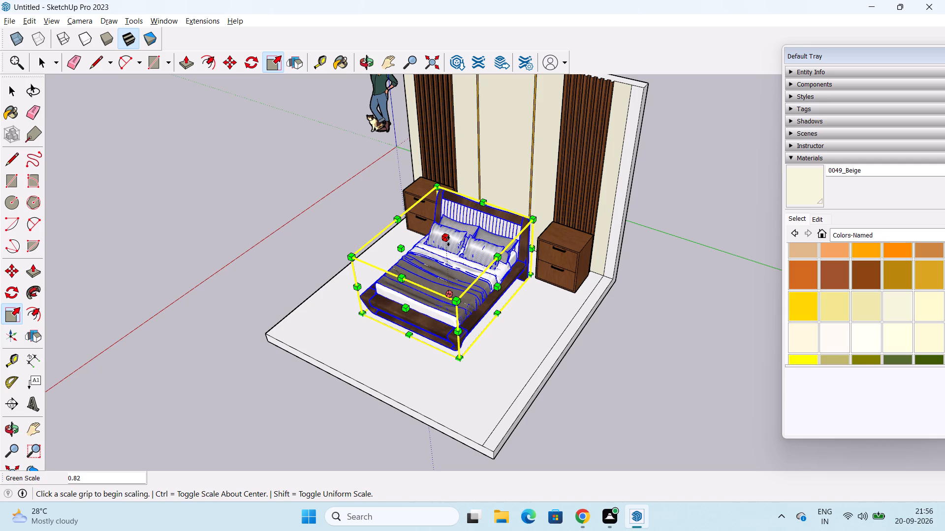
Scale the bed's height to about 1.31 from its top.
left_click_drag(447, 237, 448, 226)
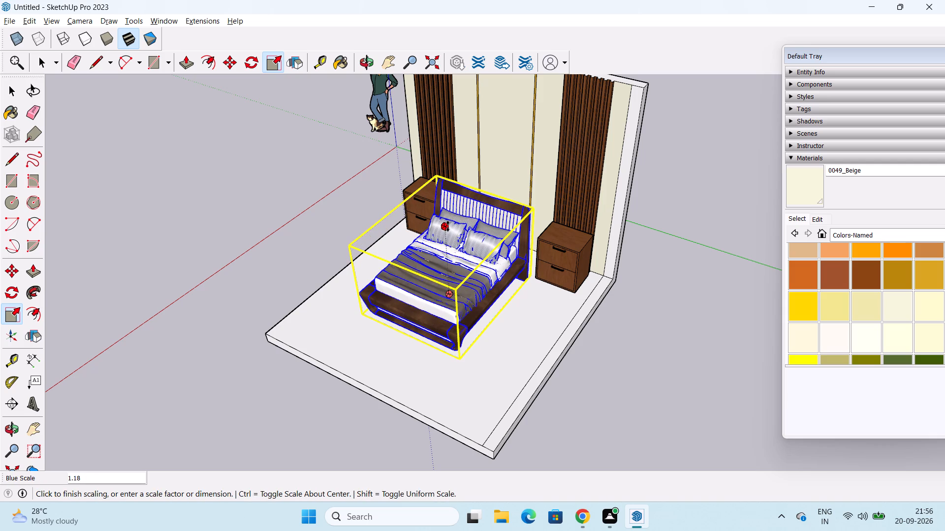
left_click_drag(448, 226, 453, 217)
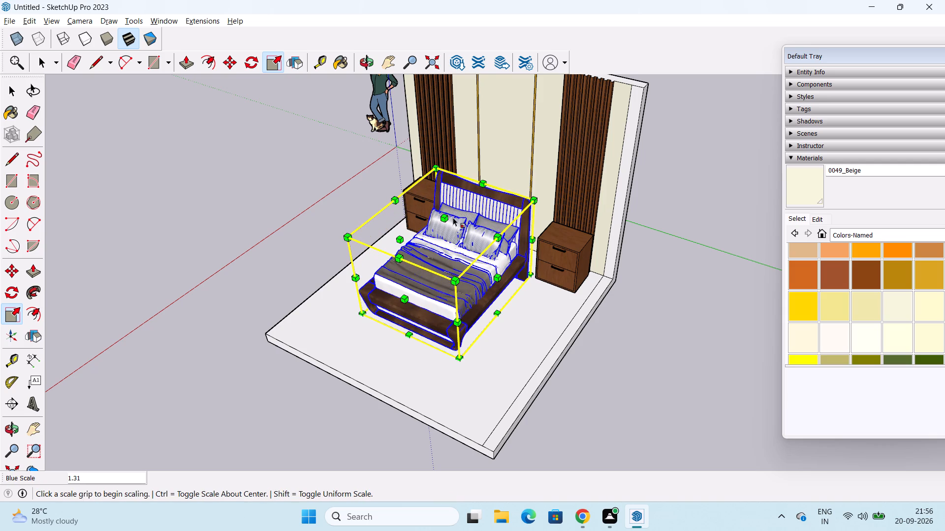
Move the bed by its bottom corner at the headboard about 3 1/2" toward the fluted wall.
middle_click_drag(441, 299, 394, 105)
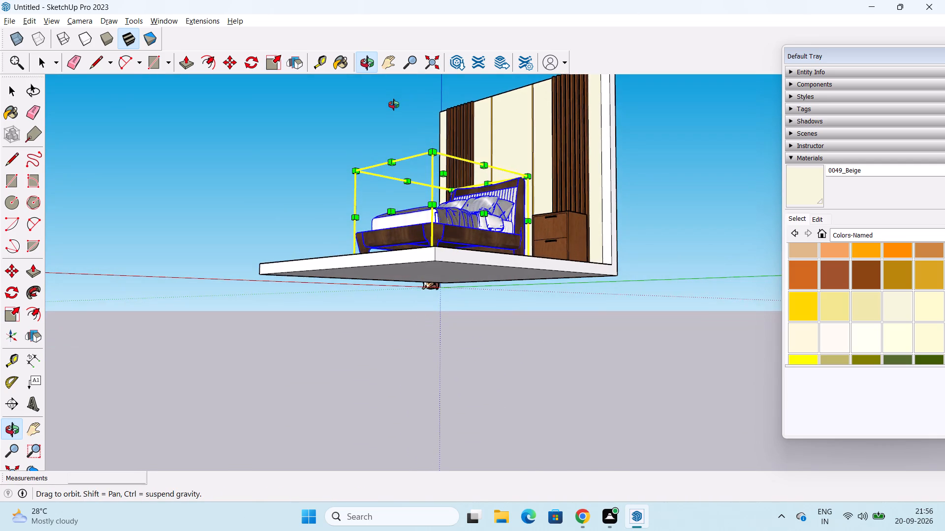
middle_click_drag(394, 105, 287, 268)
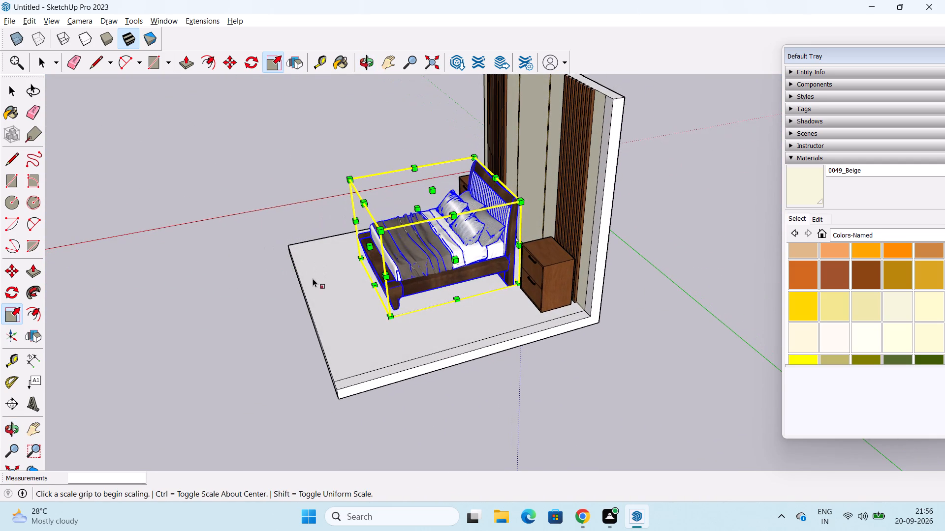
key("space")
left_click(12, 270)
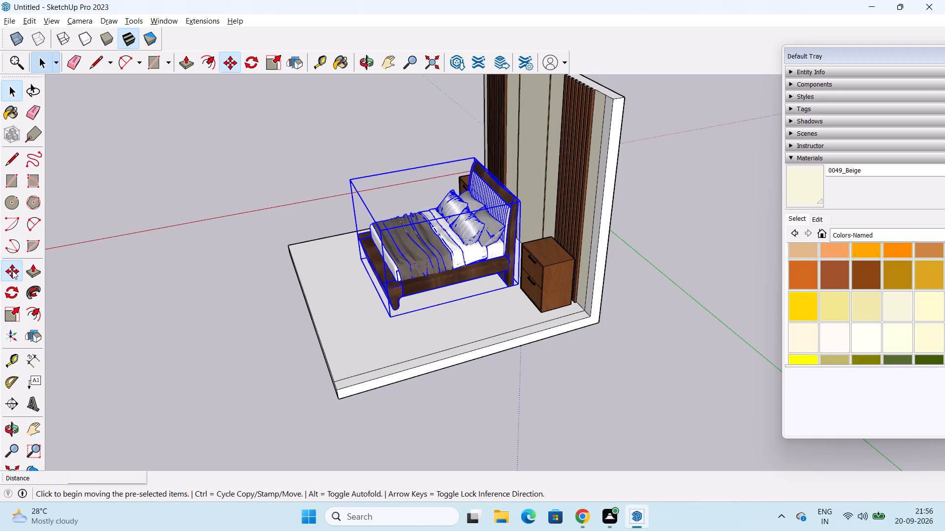
scroll(500, 295, "up", 5)
middle_click_drag(517, 285, 518, 286)
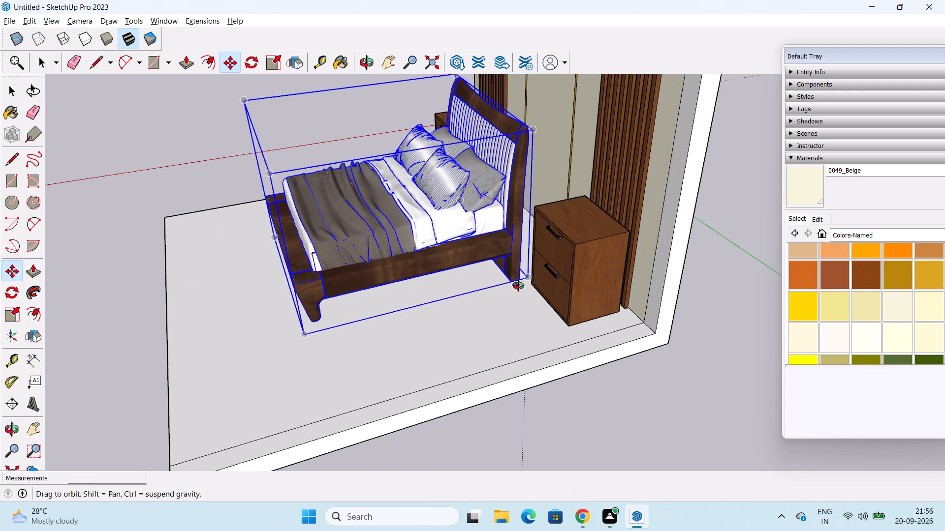
middle_click_drag(518, 286, 546, 314)
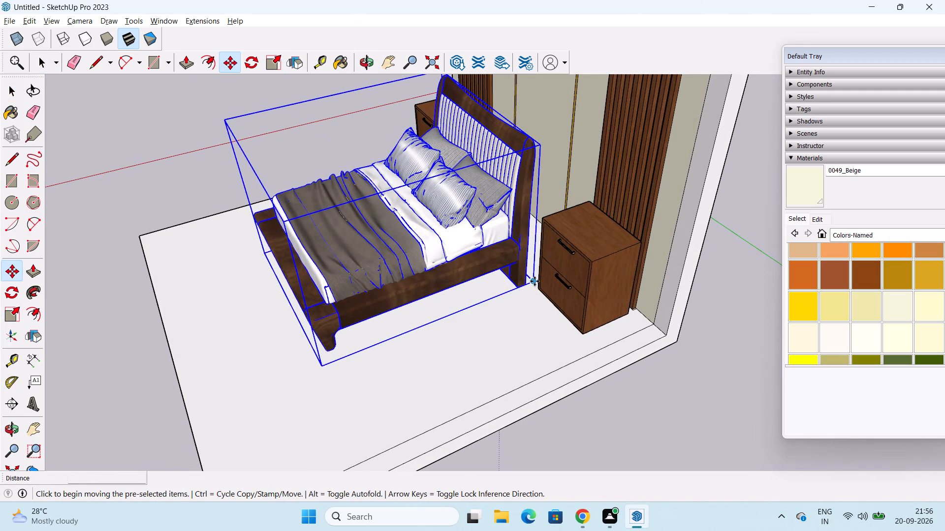
middle_click_drag(535, 281, 573, 311)
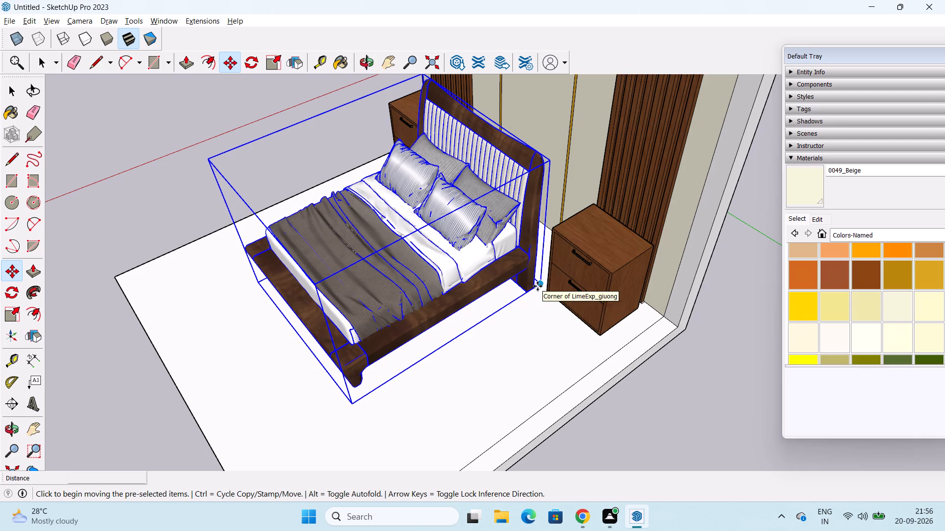
left_click(537, 286)
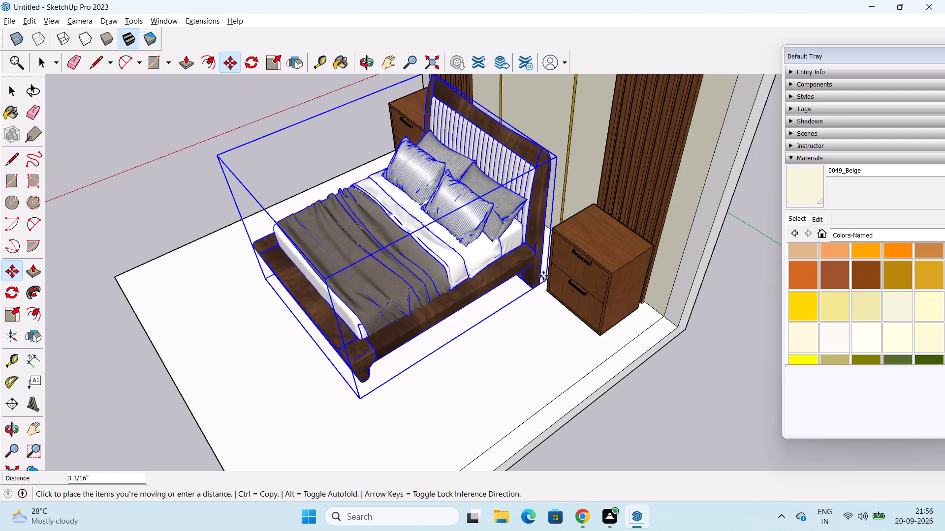
middle_click_drag(543, 276, 580, 310)
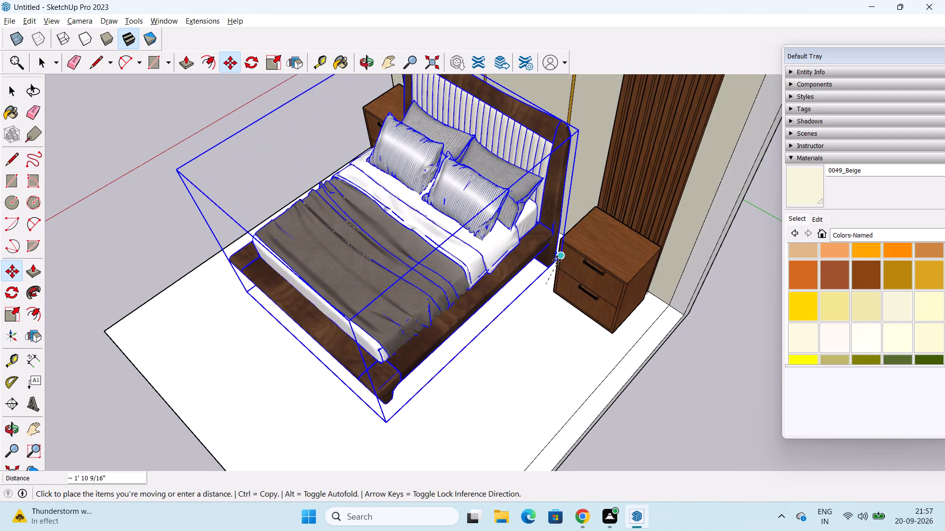
middle_click_drag(557, 263, 543, 315)
middle_click_drag(543, 315, 548, 166)
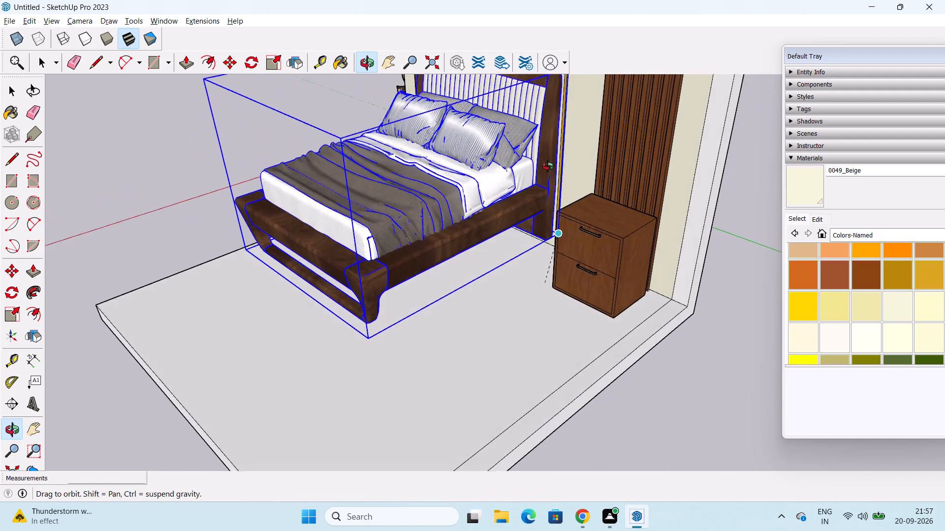
middle_click_drag(548, 166, 549, 146)
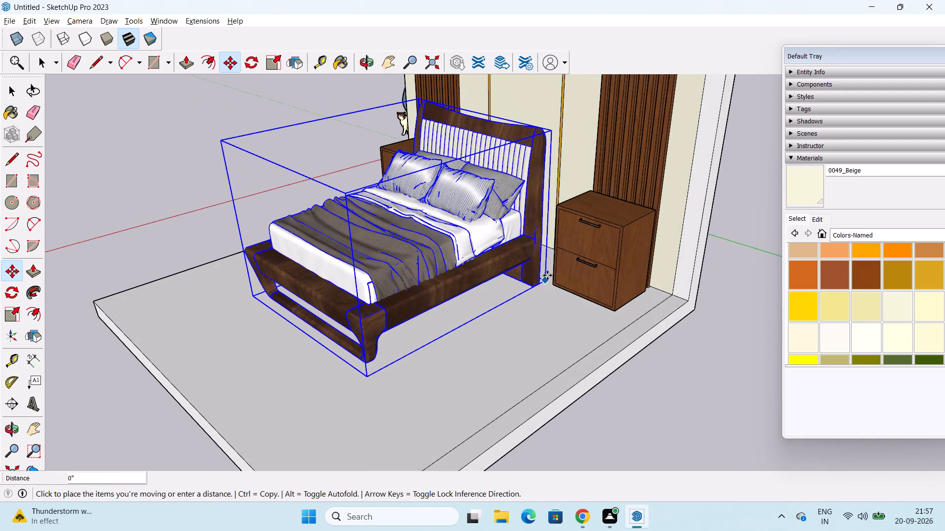
left_click(549, 273)
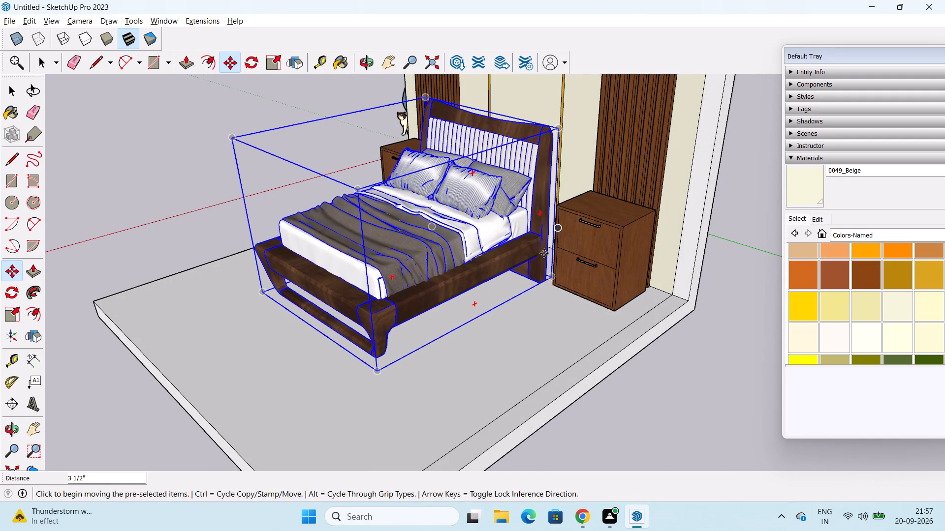
Move the bed about 1' 7 7/16" so its headboard sits against the fluted wall, beside the cabinet farther from the standing figure.
middle_click_drag(544, 253, 323, 351)
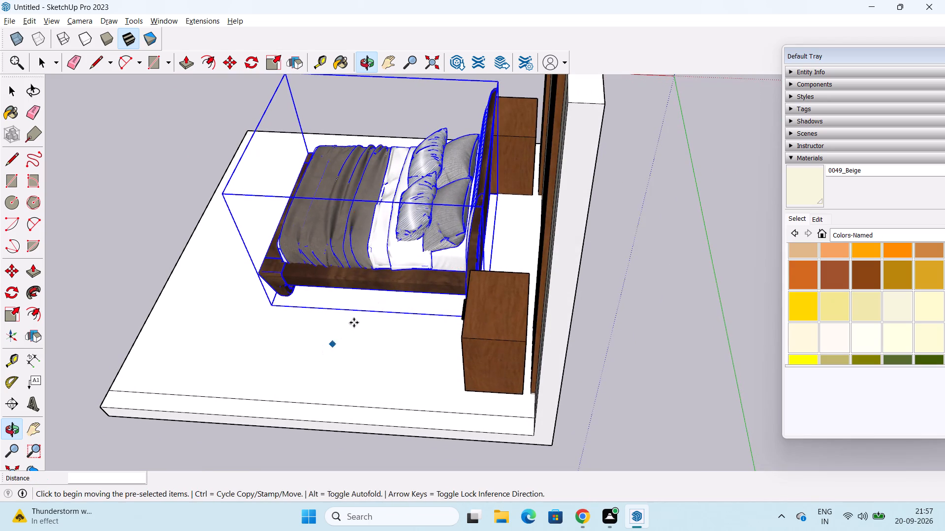
left_click(499, 198)
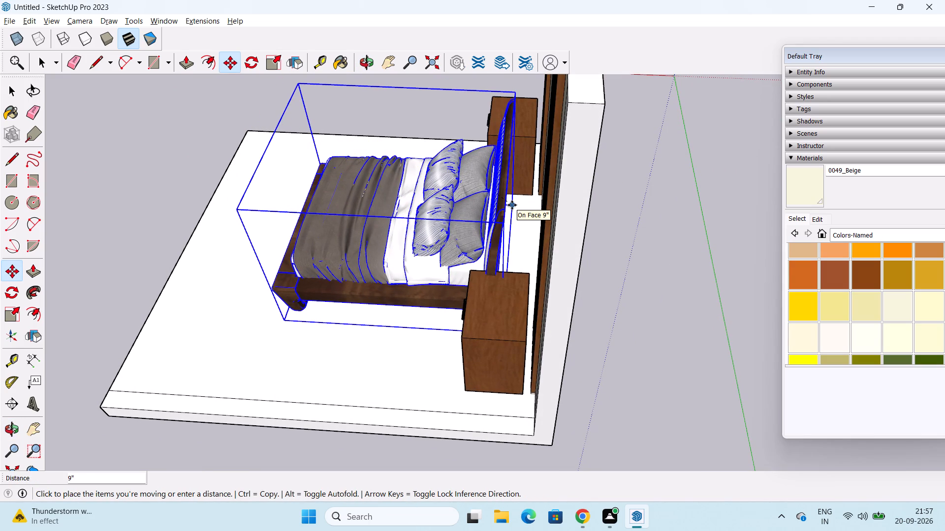
middle_click_drag(524, 208, 475, 198)
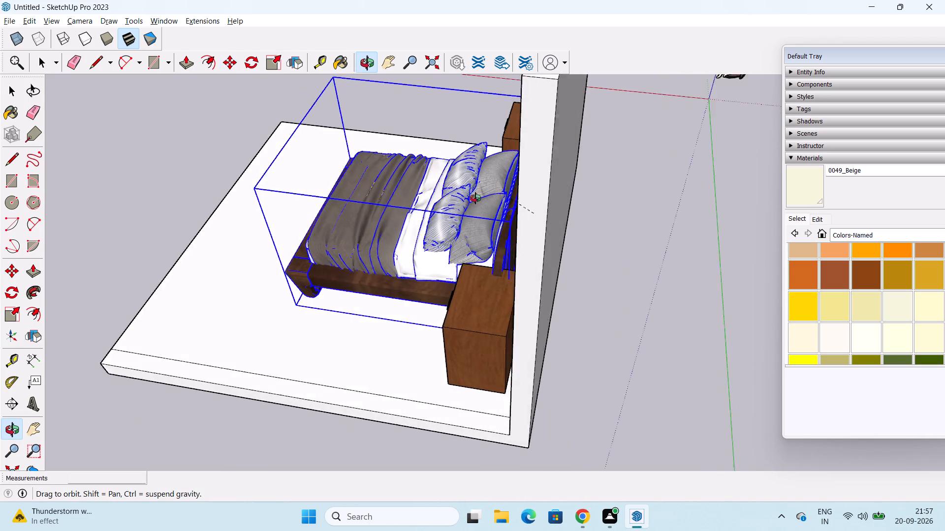
middle_click_drag(475, 198, 622, 119)
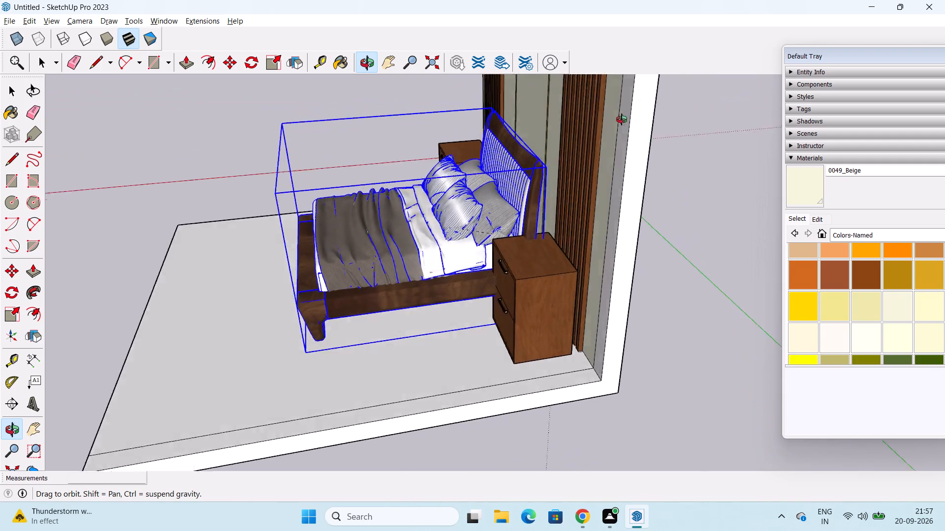
middle_click_drag(622, 119, 548, 245)
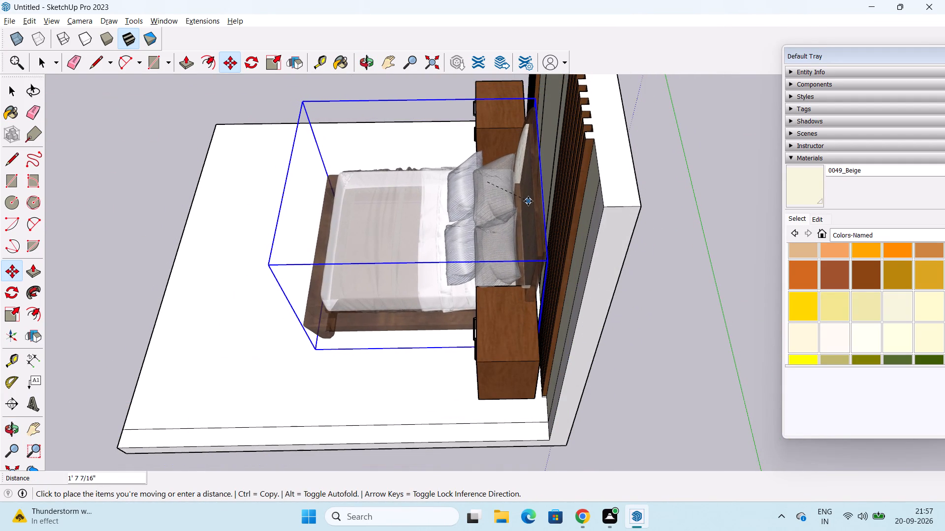
left_click(528, 201)
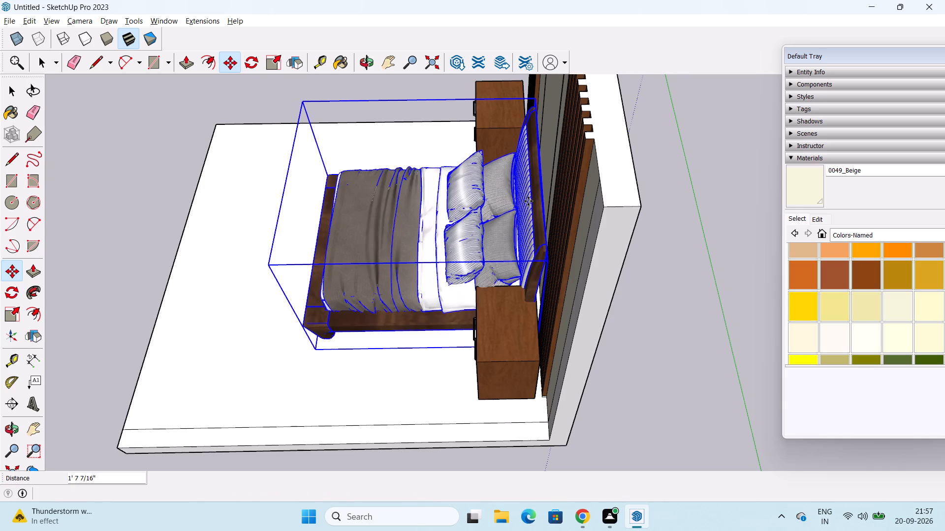
Fit the bed's width between the cabinets, scaling it to about 1.16 from the standing figure's side and about 0.88 from the opposite side.
middle_click_drag(412, 297, 486, 59)
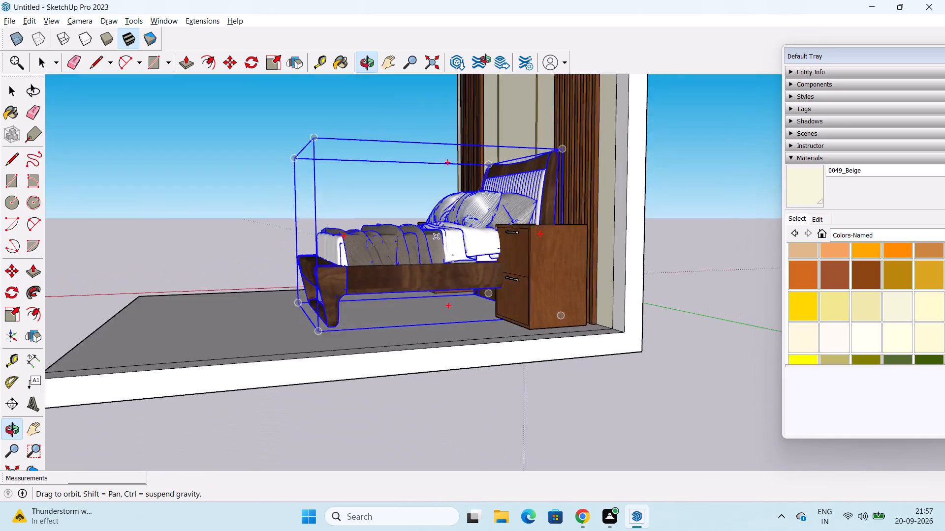
middle_click_drag(486, 59, 778, 261)
middle_click_drag(778, 261, 779, 267)
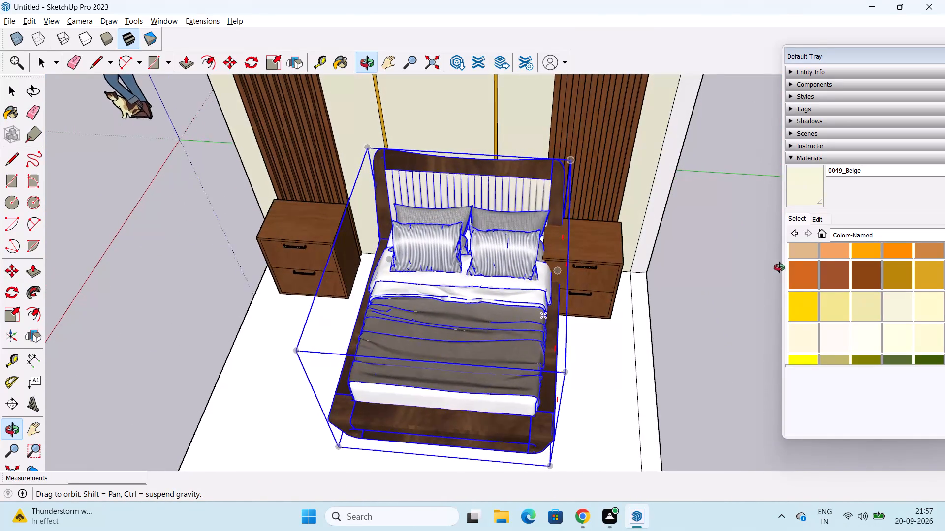
middle_click_drag(779, 267, 823, 276)
left_click(8, 312)
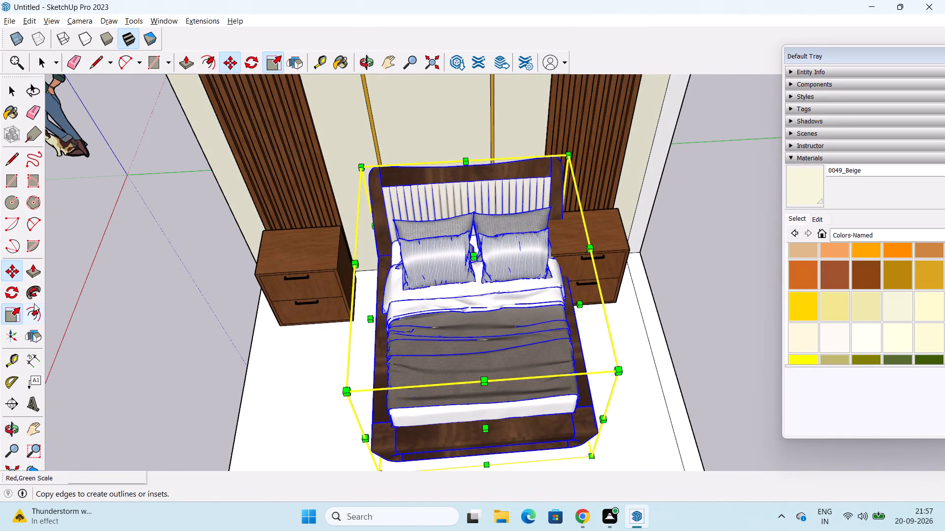
left_click_drag(370, 322, 337, 321)
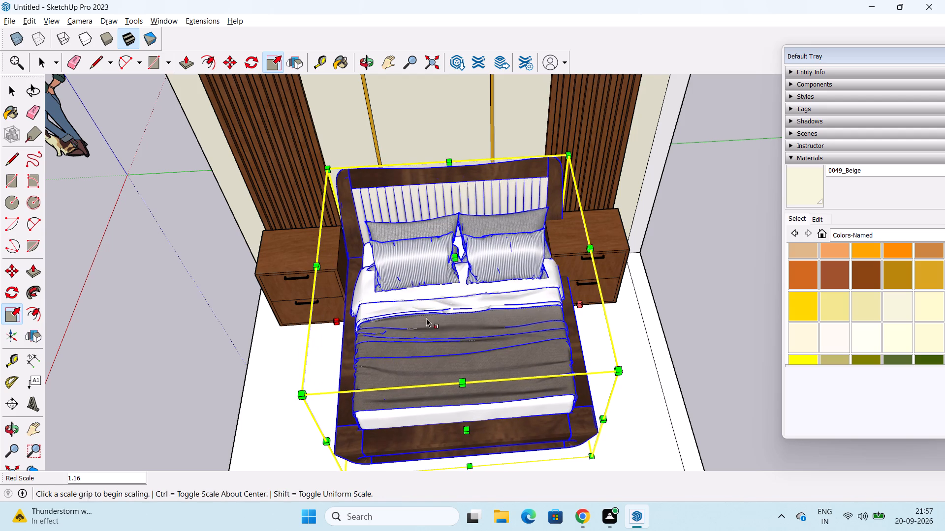
middle_click_drag(454, 322, 351, 319)
left_click_drag(536, 326, 517, 320)
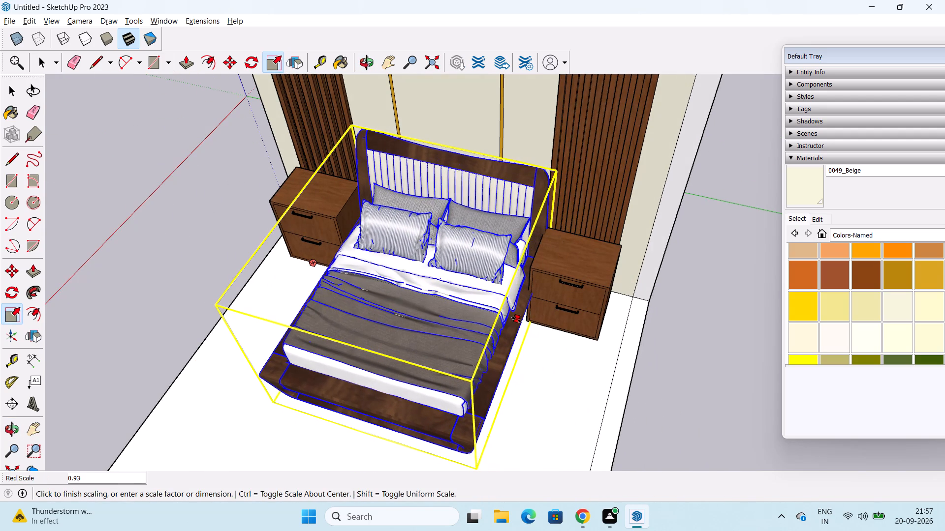
left_click_drag(517, 320, 504, 319)
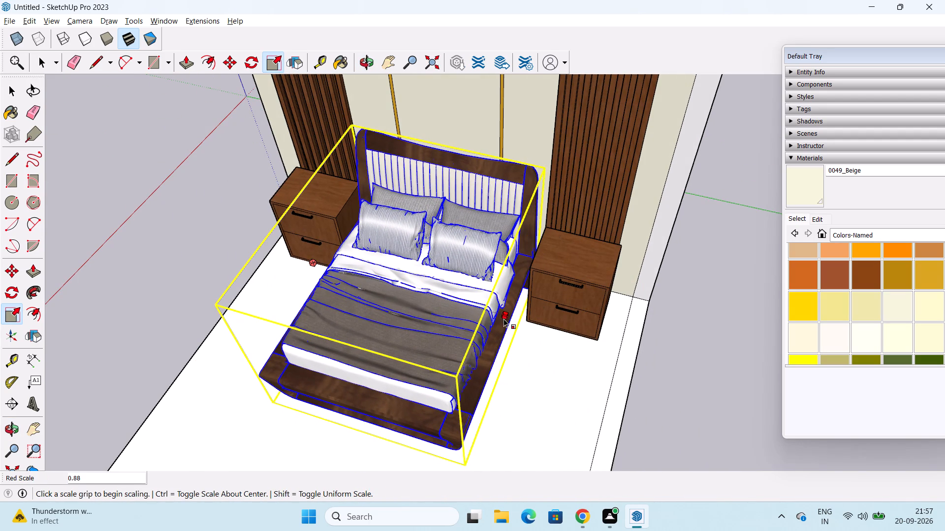
Scale the bed's length to about 1.13 from the foot, increase its height slightly from the top, and deselect it.
middle_click_drag(508, 357, 505, 264)
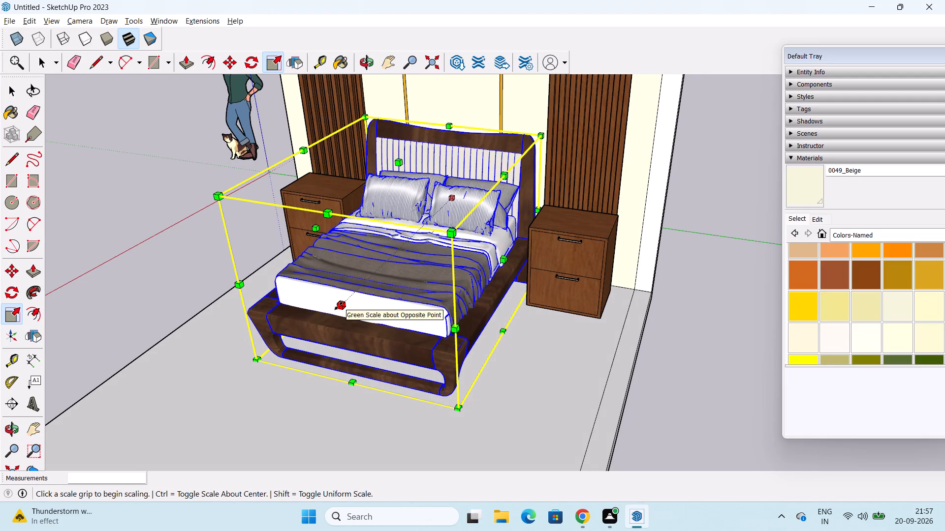
left_click_drag(339, 306, 319, 322)
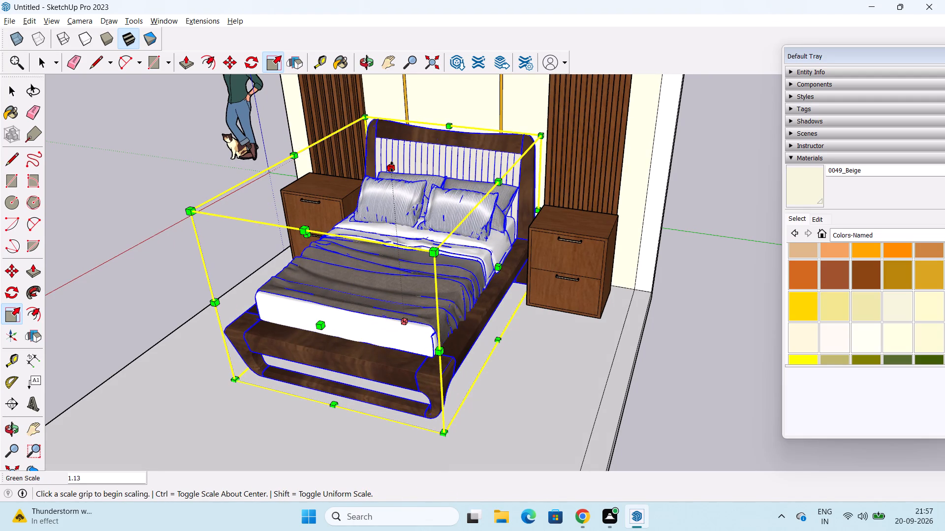
left_click_drag(392, 167, 394, 145)
key("space")
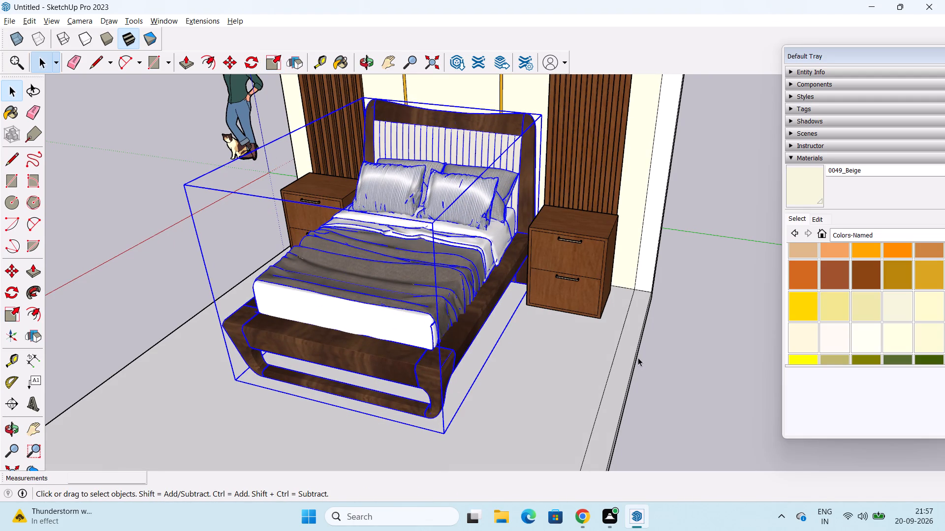
left_click(679, 389)
Examine the resized bed's fit between the two cabinets and against the fluted wall from several angles.
scroll(518, 346, "down", 1)
middle_click_drag(482, 352, 91, 82)
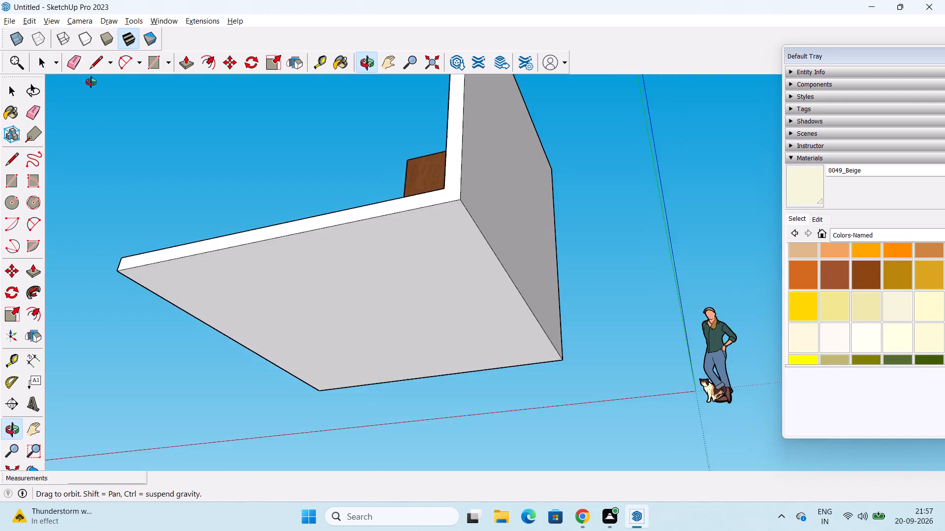
middle_click_drag(91, 82, 619, 372)
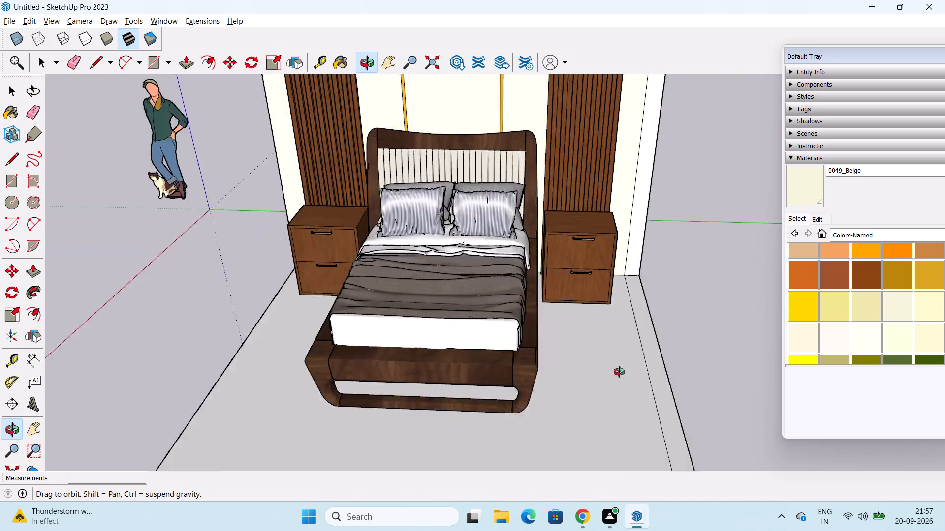
middle_click_drag(619, 372, 644, 372)
scroll(640, 391, "down", 1)
middle_click_drag(577, 443, 577, 442)
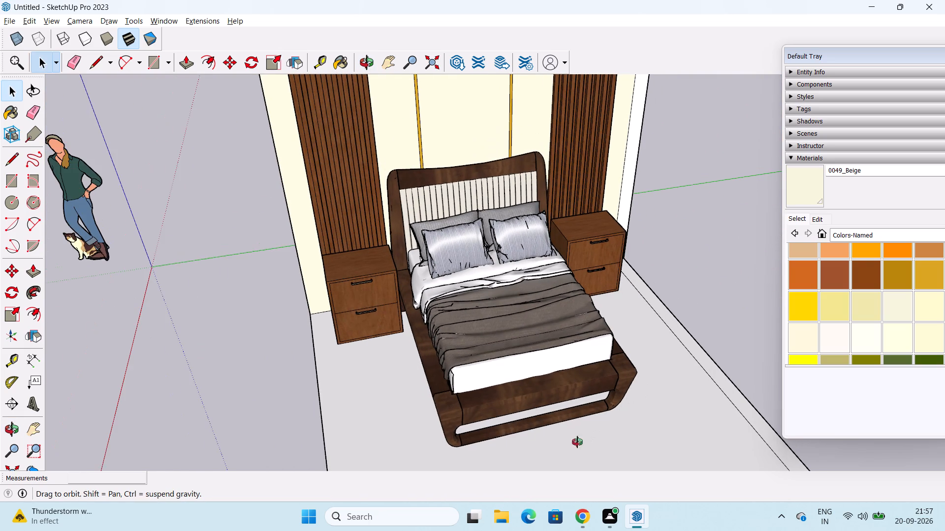
Examine the bed, cabinets and fluted wall together from the foot of the bed and from the sides.
middle_click_drag(577, 442, 596, 384)
scroll(596, 384, "down", 2)
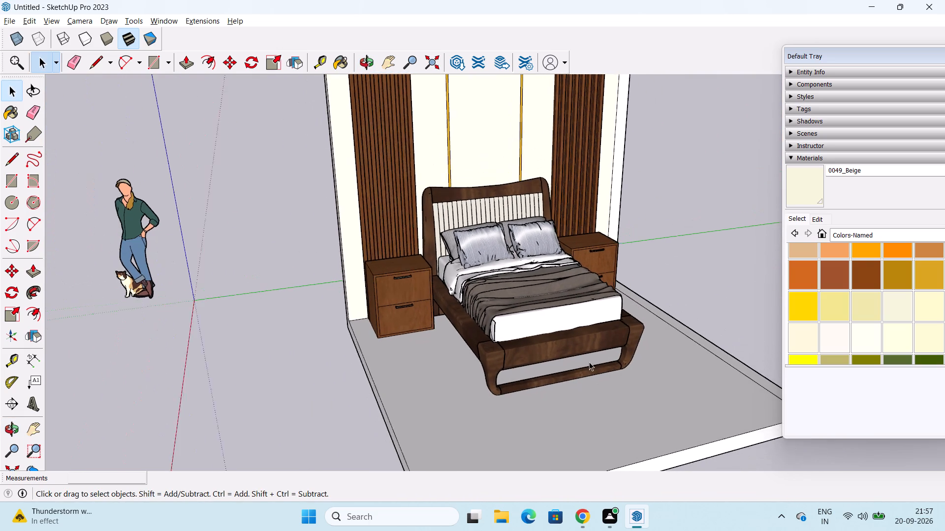
scroll(589, 362, "down", 1)
middle_click_drag(589, 355, 570, 350)
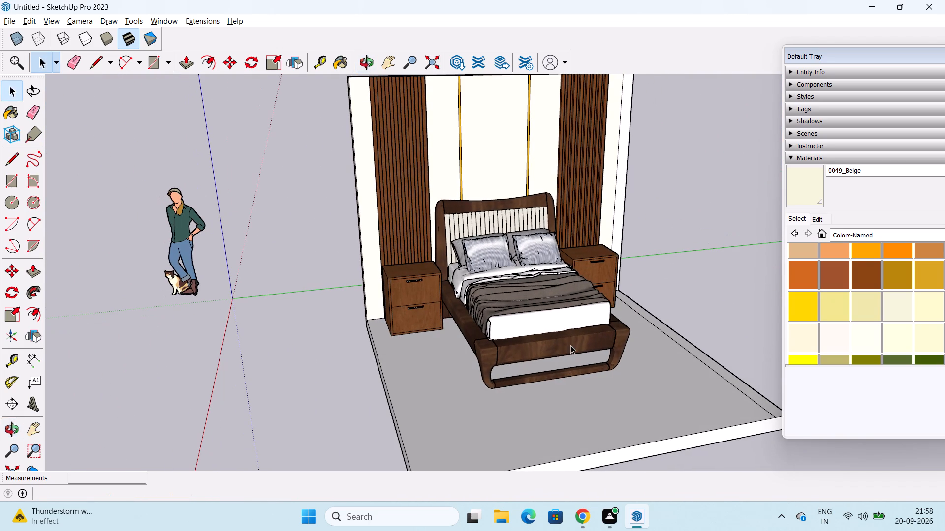
middle_click_drag(527, 383, 632, 346)
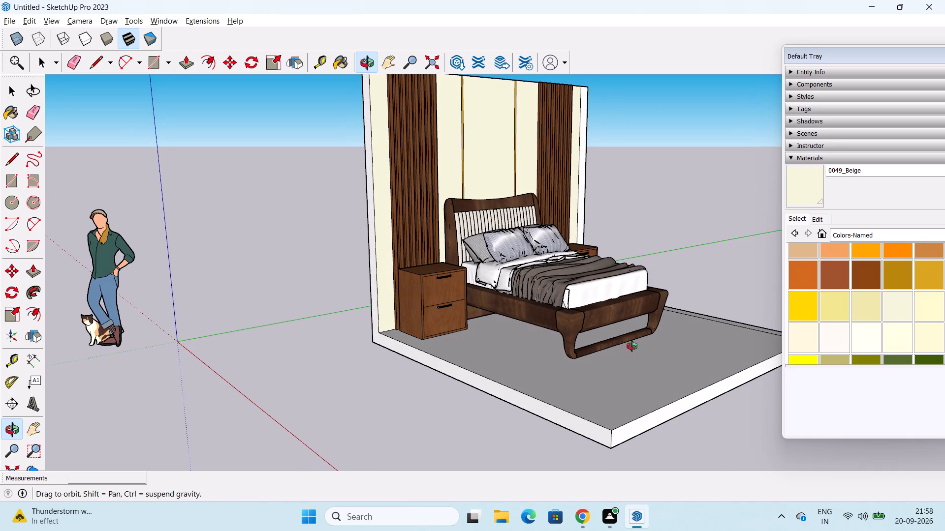
middle_click_drag(632, 346, 490, 361)
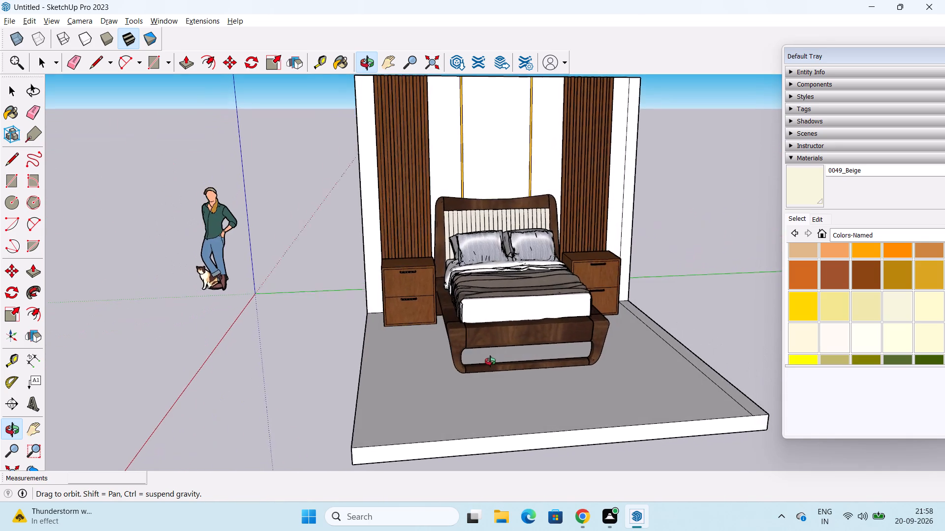
middle_click_drag(490, 361, 481, 365)
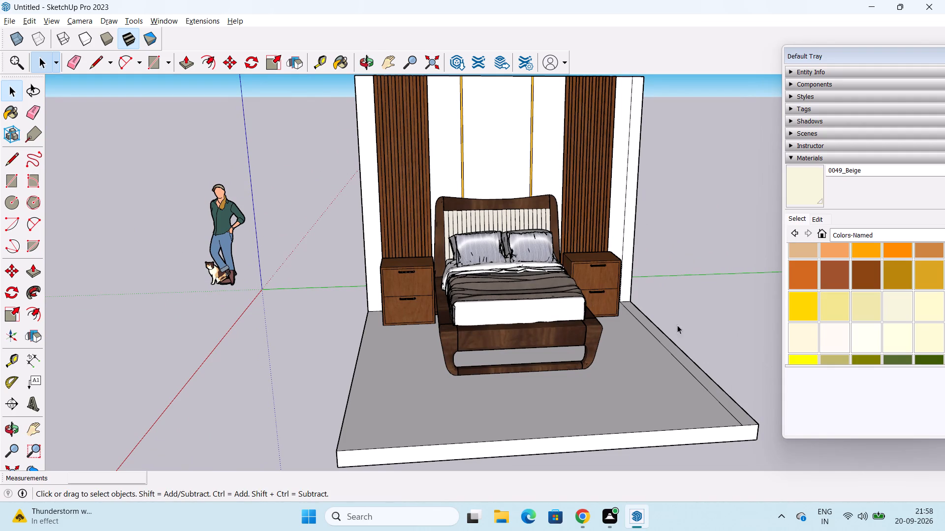
Paint the bedroom floor with the 0049_Beige material.
middle_click_drag(758, 305, 573, 351)
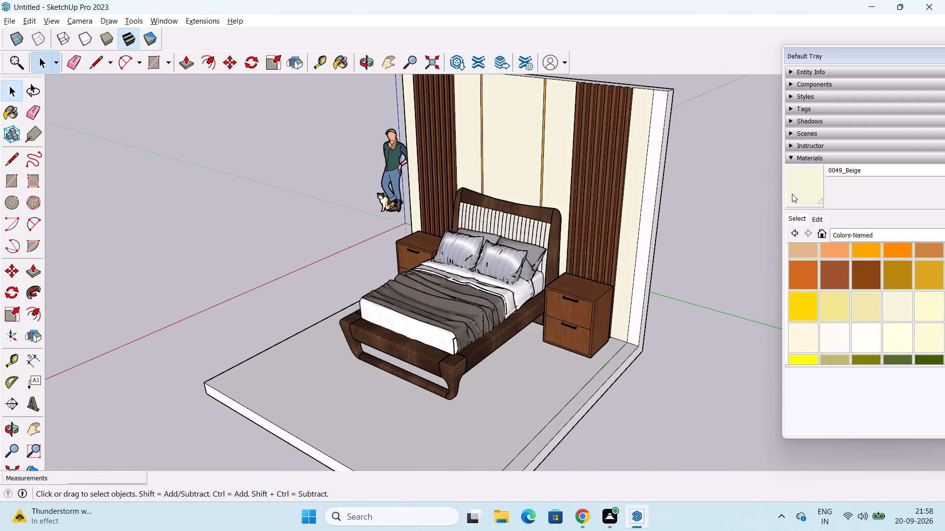
left_click(803, 188)
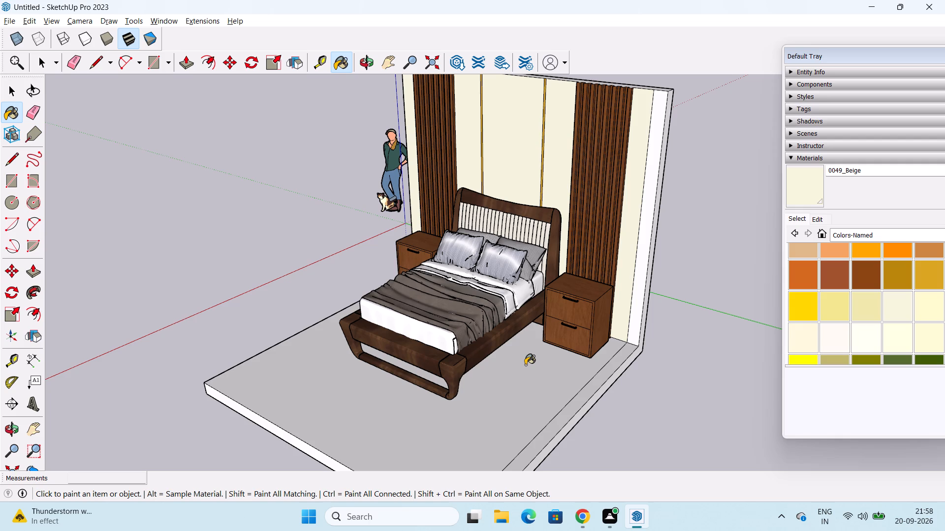
left_click(525, 365)
scroll(491, 420, "down", 1)
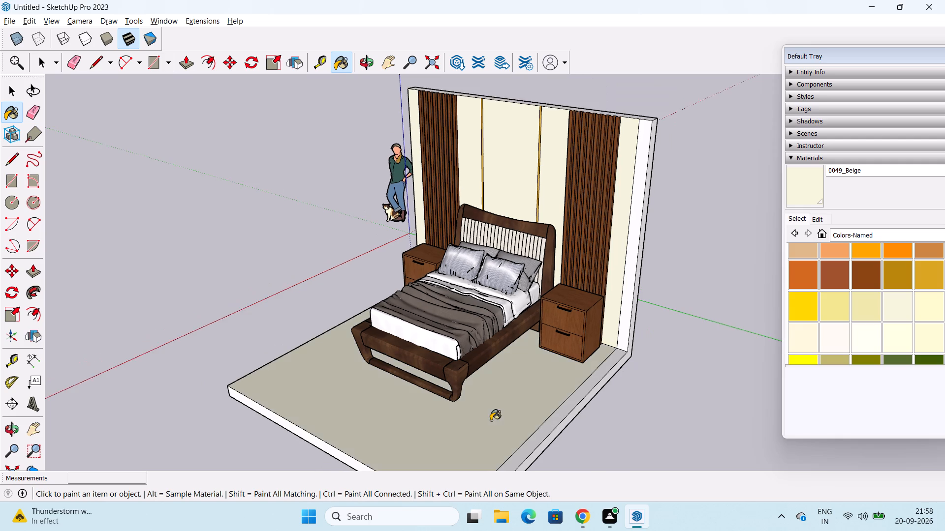
middle_click_drag(491, 420, 644, 423)
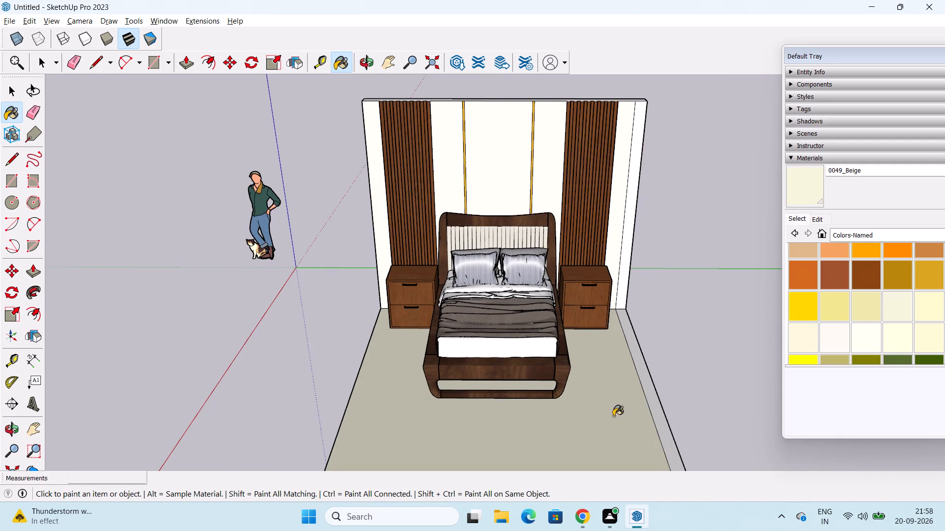
key("space")
Push/Pull the narrow strip along the floor edge farther from the standing figure up 10' to form a side wall.
middle_click_drag(555, 432, 637, 393)
middle_click_drag(636, 390, 567, 423, "shift")
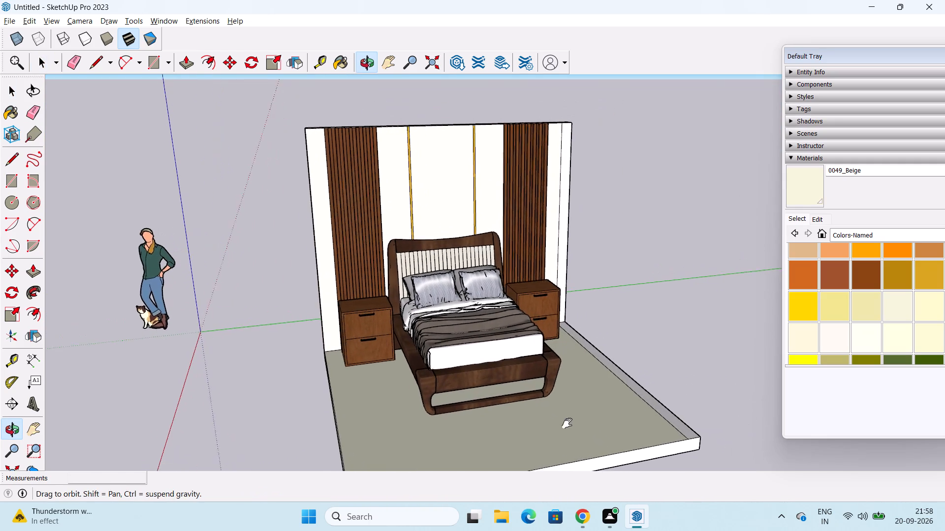
middle_click_drag(567, 423, 563, 423, "shift")
left_click_drag(33, 269, 48, 271)
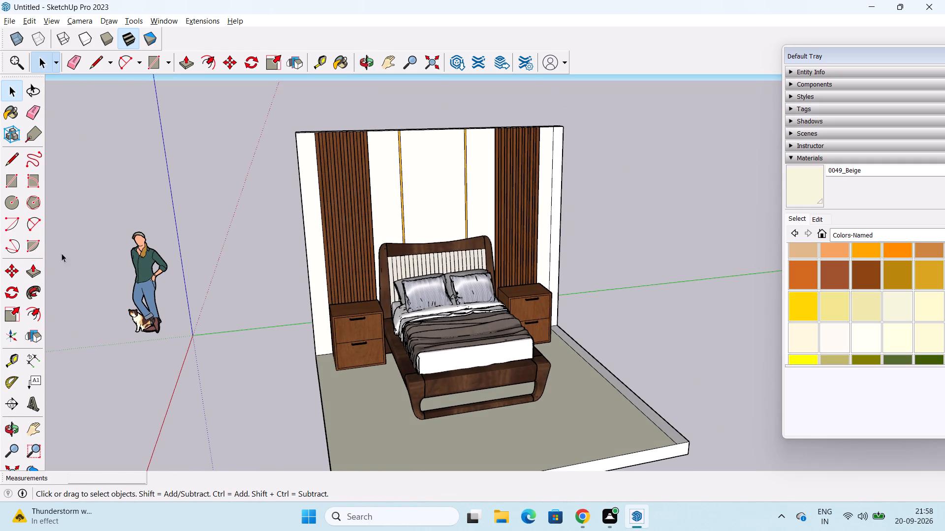
left_click(26, 268)
key("alt+Tab")
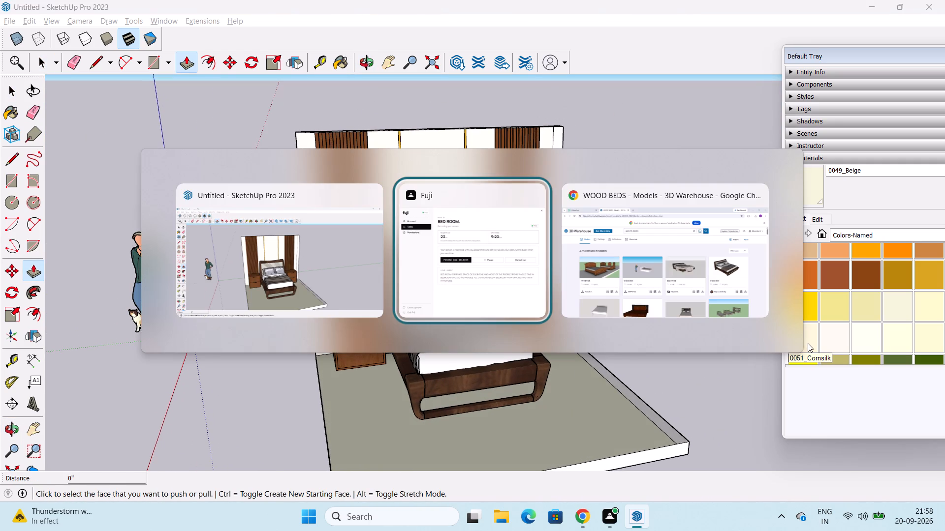
key("alt+Tab")
key("alt+Tab")
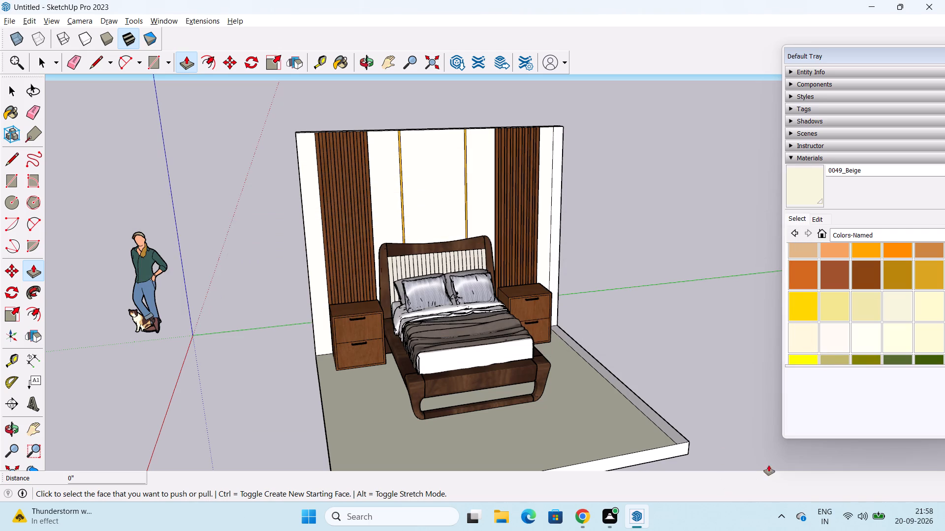
left_click(634, 394)
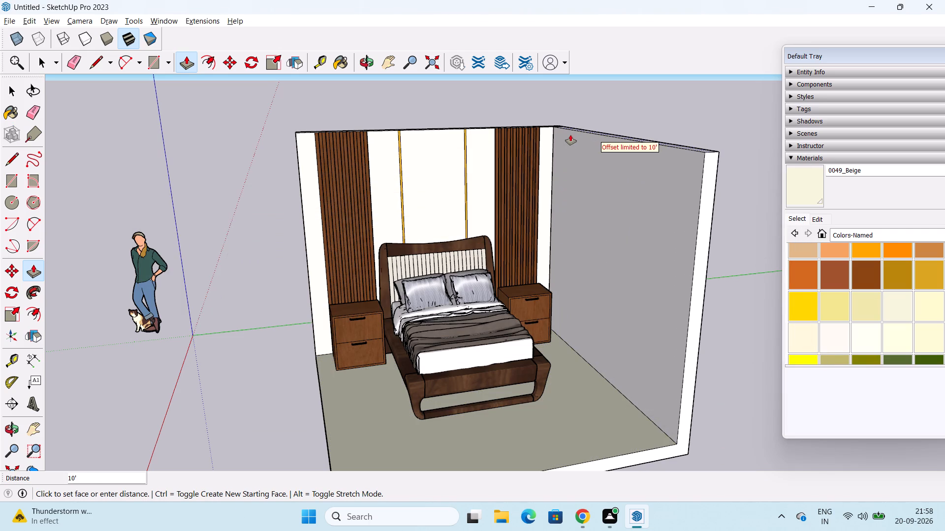
left_click(570, 135)
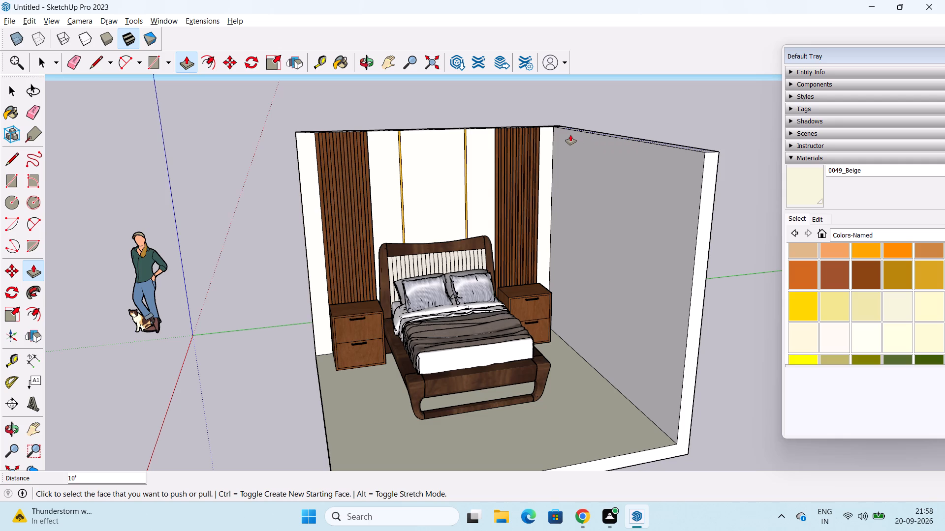
Thicken the new side wall by pulling its outer face outward 1'.
middle_click_drag(573, 211, 483, 237)
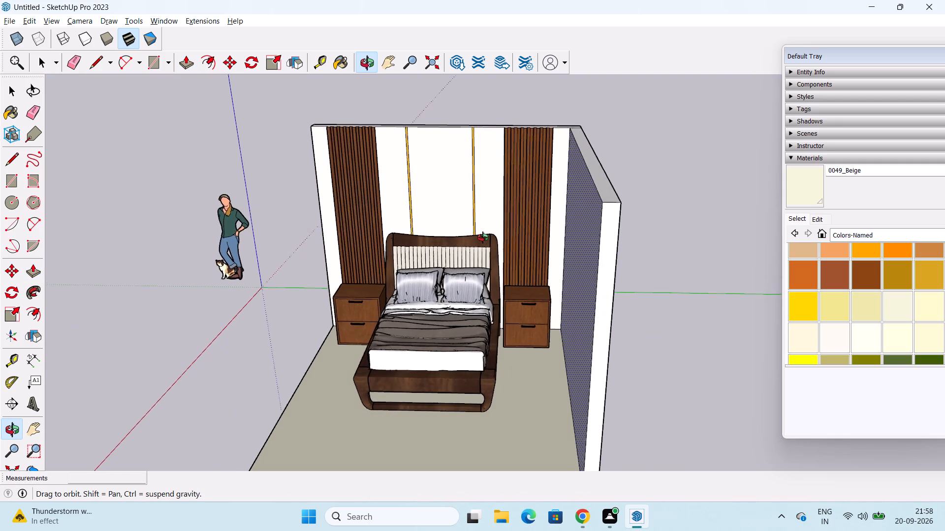
middle_click_drag(483, 237, 390, 271)
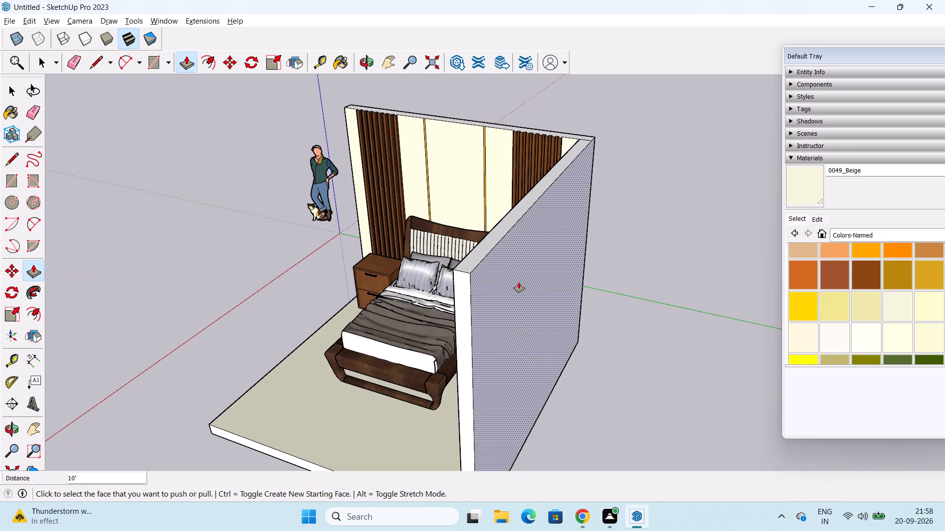
left_click(519, 282)
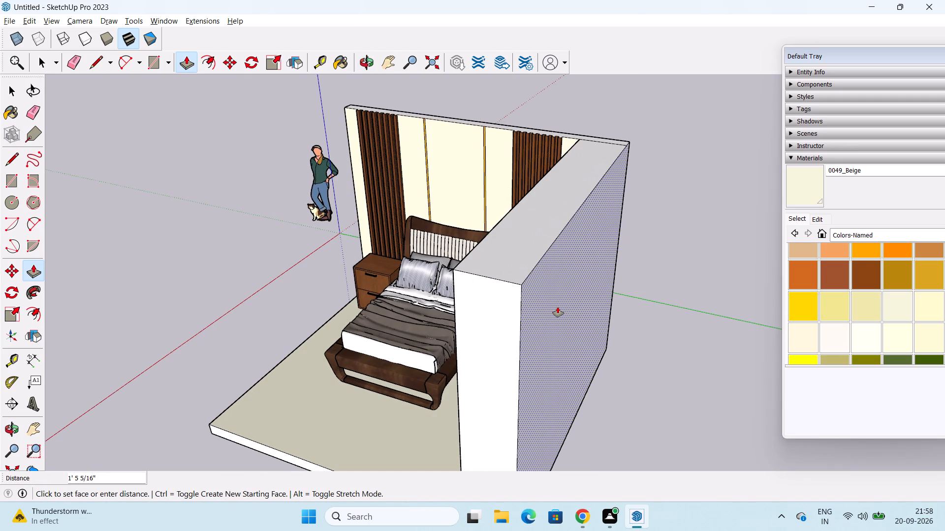
type("1'")
key("Return")
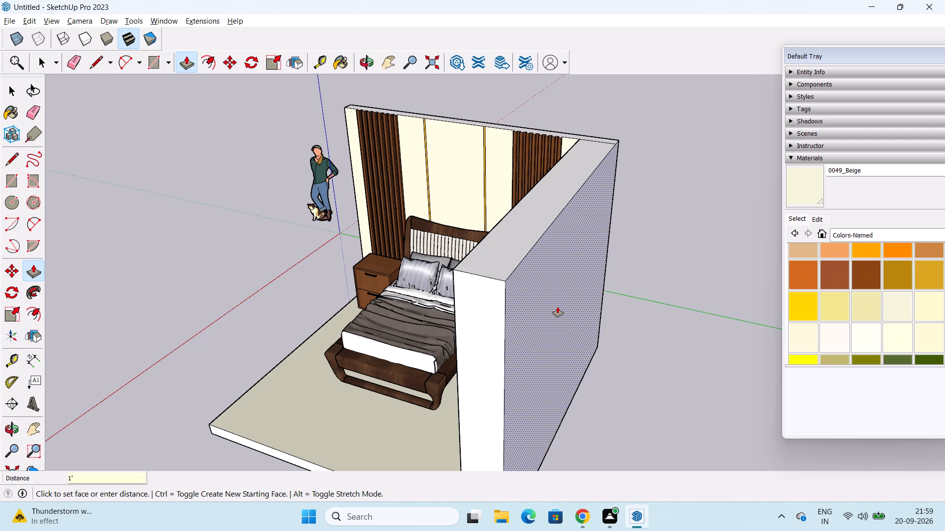
Push the side wall's inner face 6" back into the wall, away from the bed.
middle_click_drag(558, 307, 726, 291)
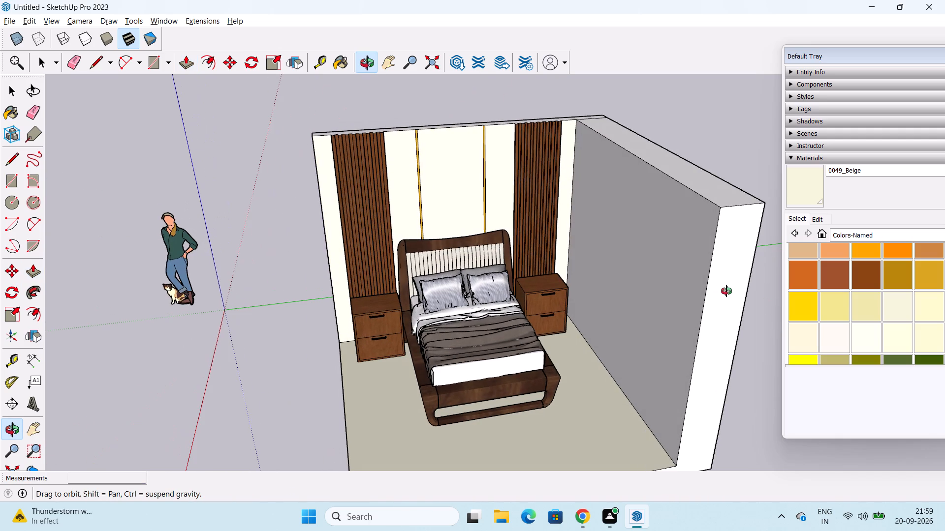
middle_click_drag(726, 291, 727, 293)
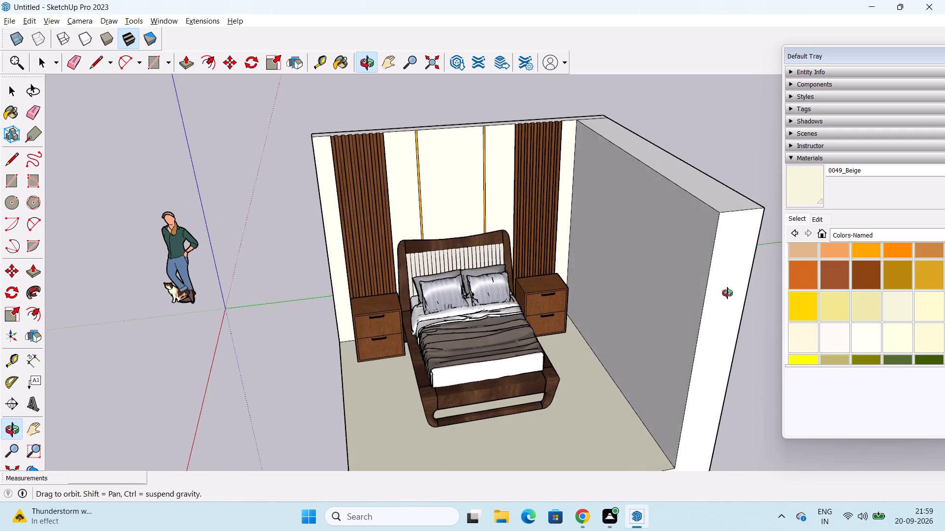
middle_click_drag(727, 293, 717, 297)
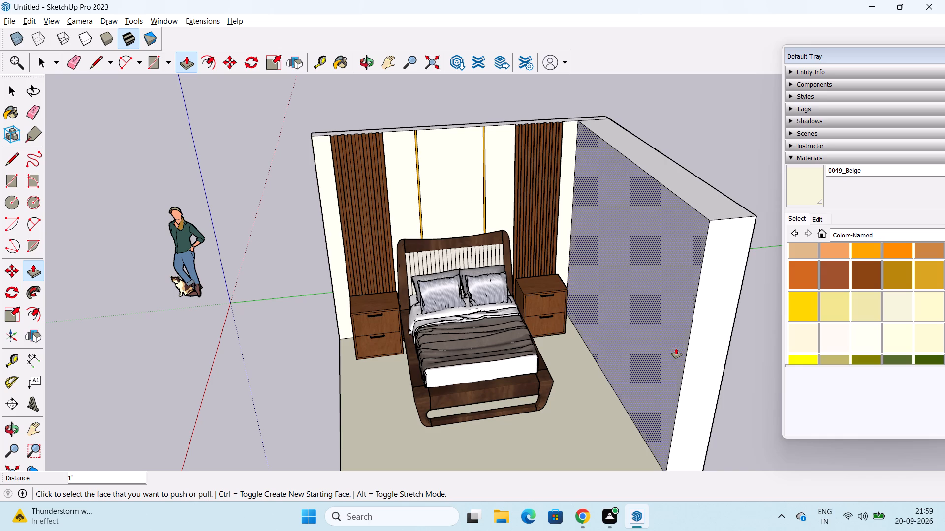
middle_click_drag(708, 314, 645, 300)
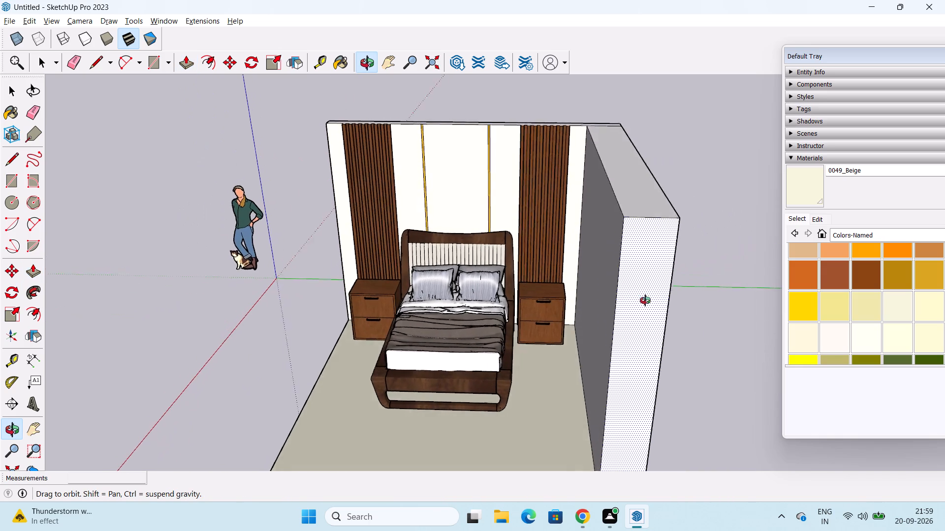
middle_click_drag(645, 300, 635, 296)
middle_click_drag(601, 292, 753, 309)
left_click(670, 279)
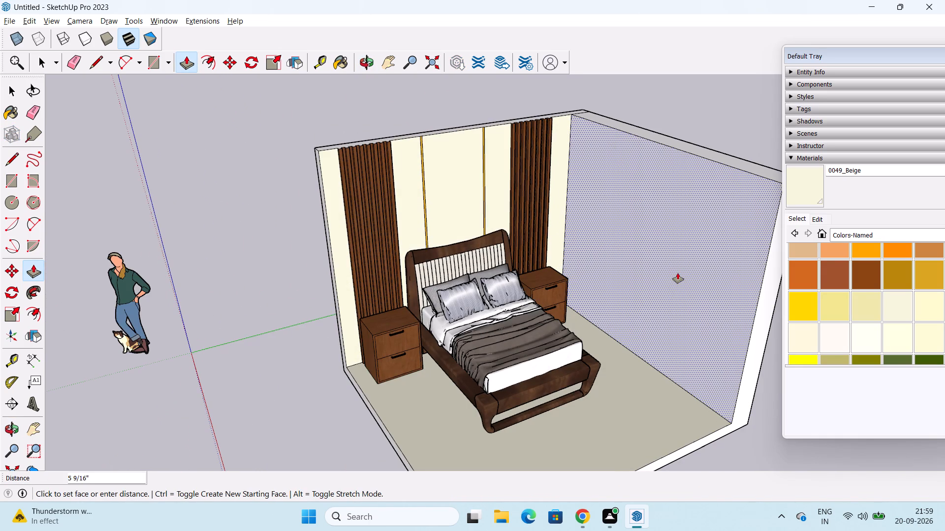
type("6\"")
key("Return")
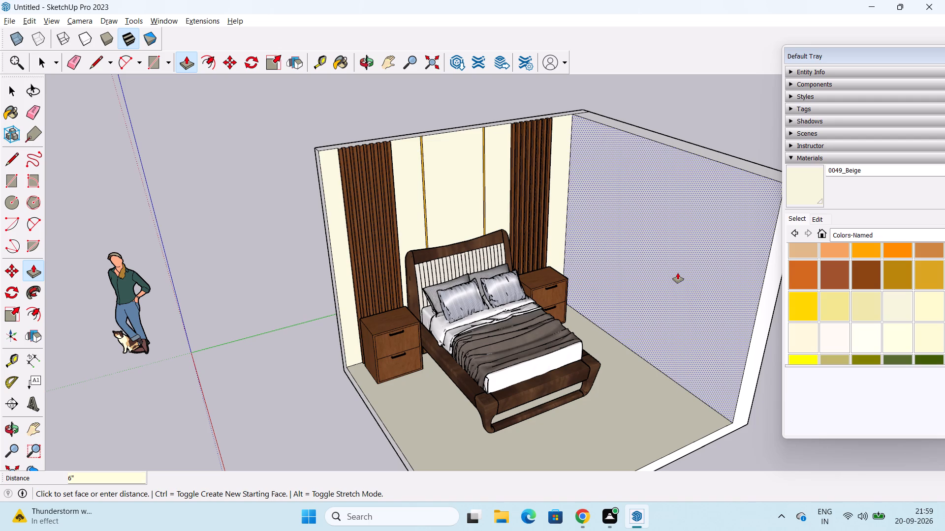
Check the side wall's thickness across the top of its open end with the Dimension tool, without placing a dimension.
middle_click_drag(678, 273, 591, 287)
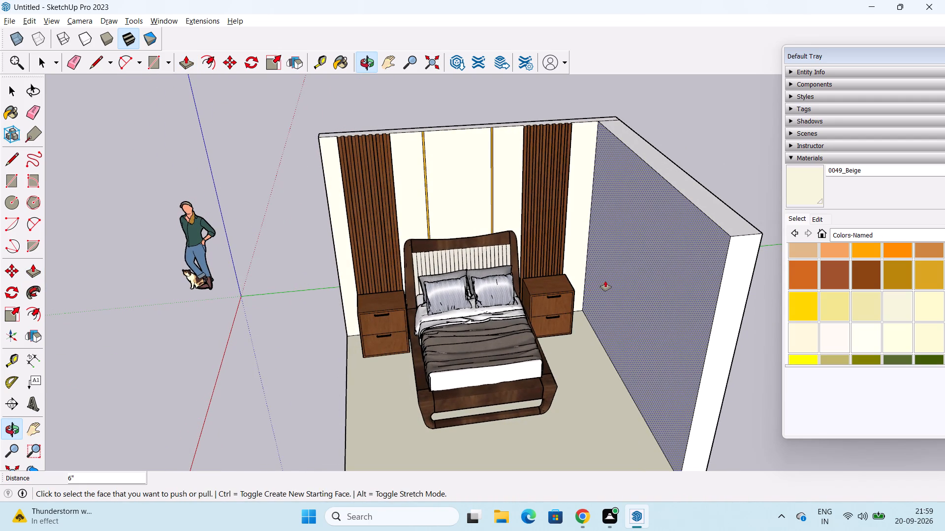
middle_click_drag(620, 279, 531, 252)
key("space")
left_click(29, 360)
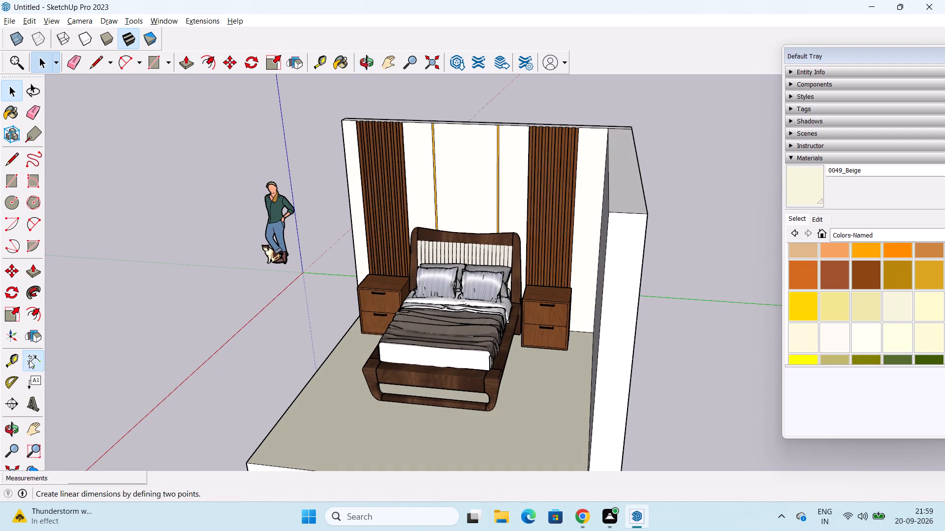
left_click(609, 213)
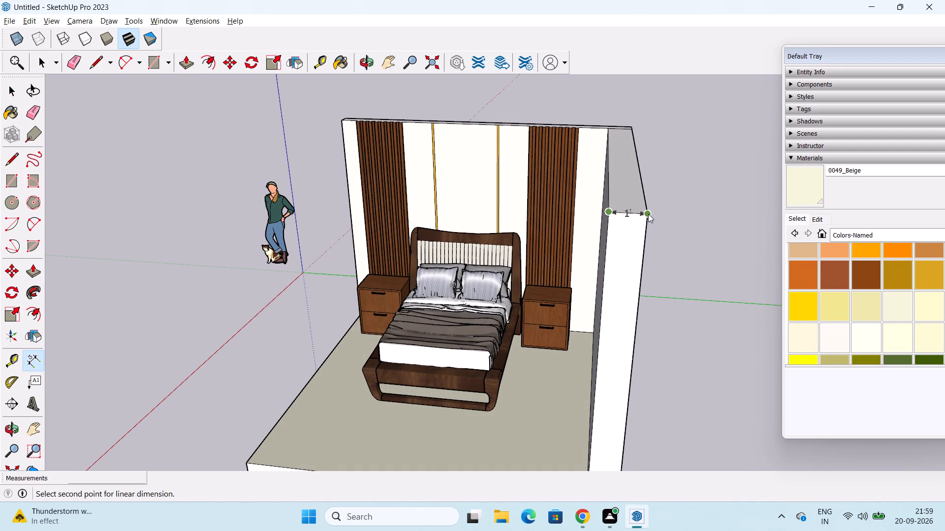
key("Escape")
Pull the side wall's outer face outward by another 1'.
middle_click_drag(651, 241, 518, 246)
left_click(30, 271)
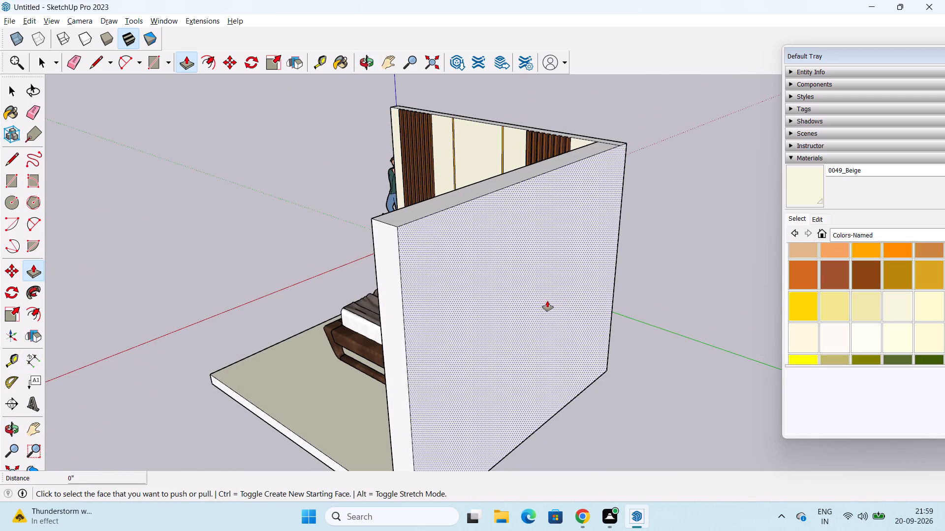
left_click(547, 300)
type("1'")
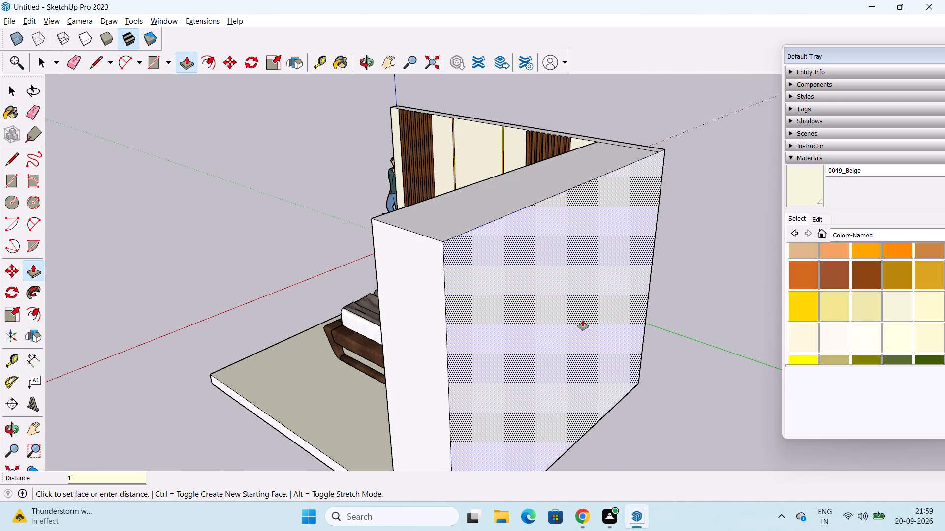
key("Return")
middle_click_drag(604, 270, 870, 273)
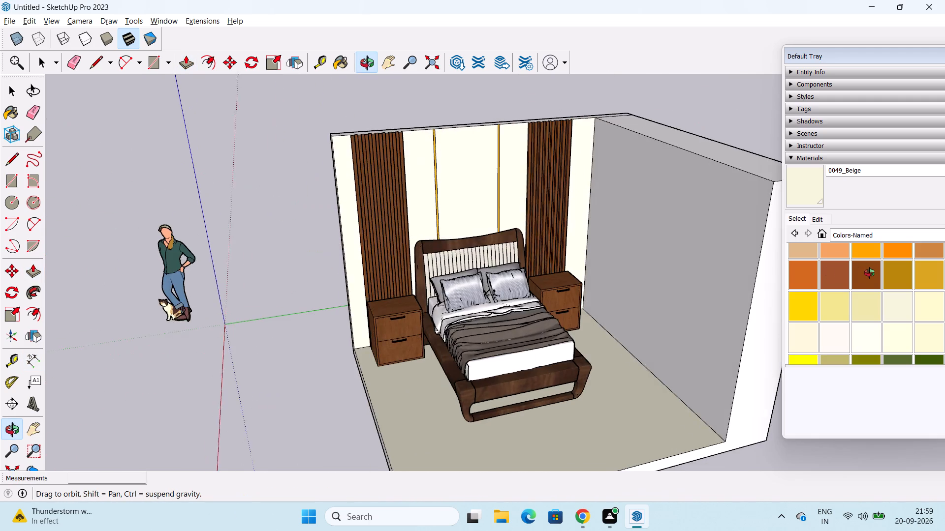
middle_click_drag(870, 273, 867, 277)
middle_click_drag(742, 328, 811, 324)
key("space")
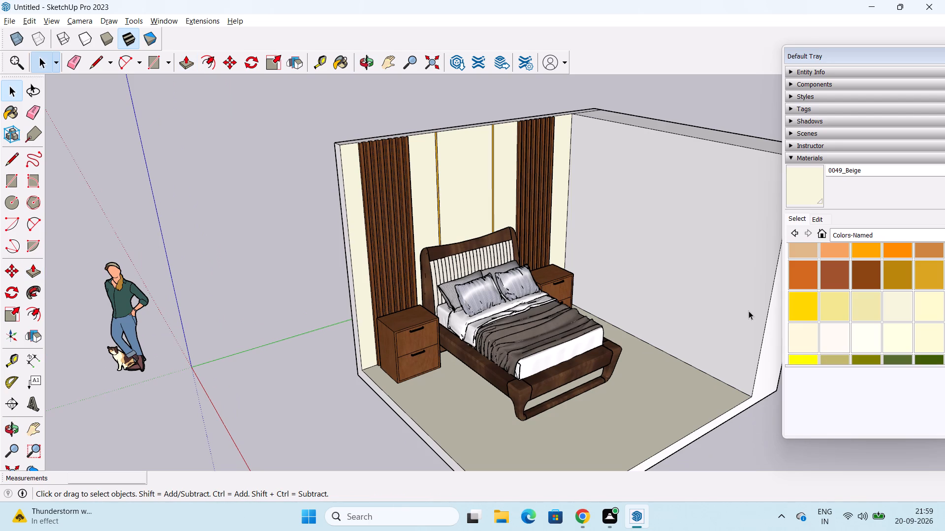
Start the Tape Measure tool with the fluted wall and the thickened side wall in view.
middle_click_drag(749, 311, 590, 336, "shift")
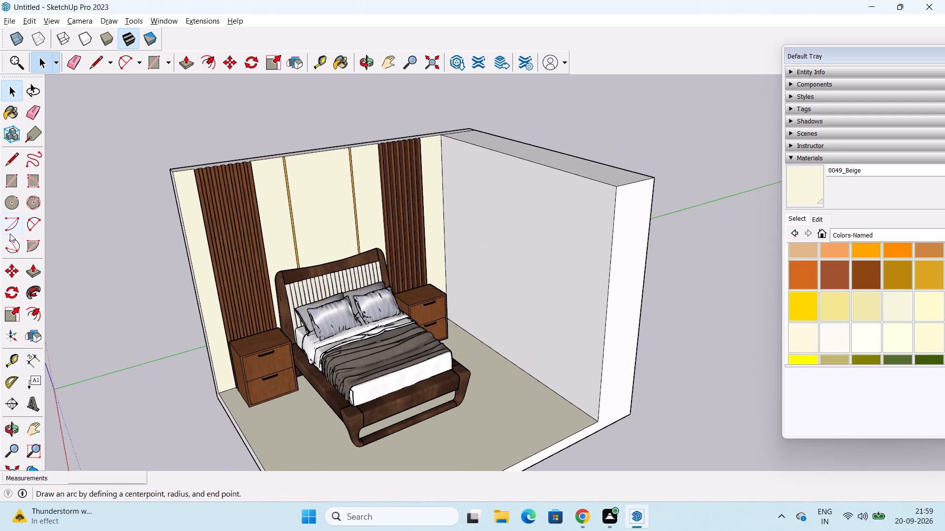
left_click(11, 362)
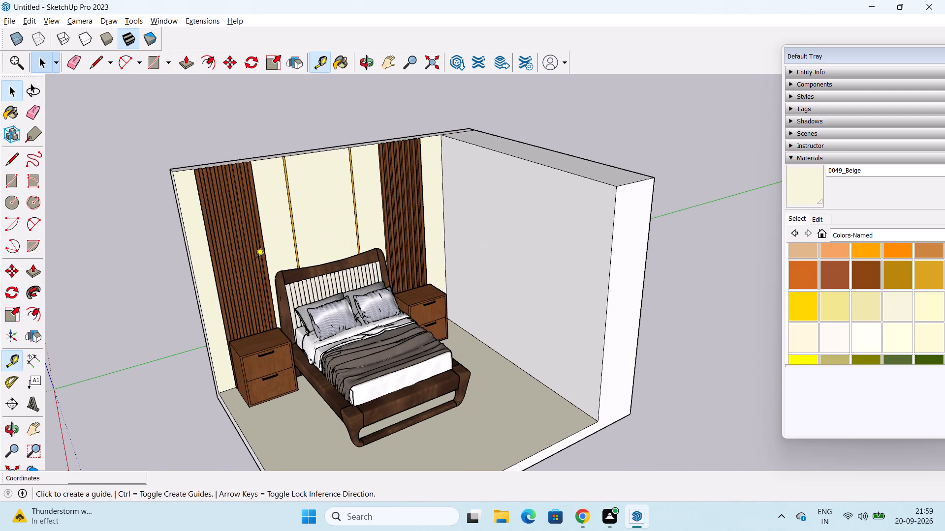
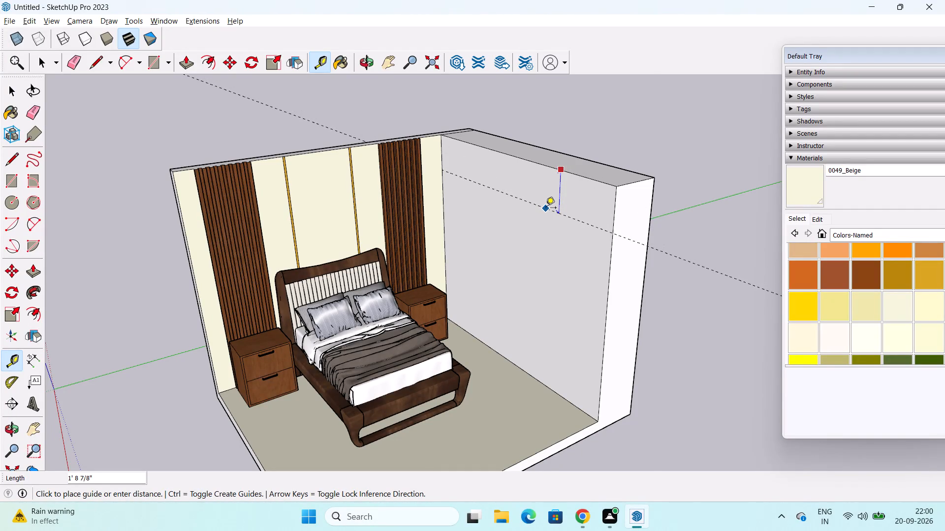
Place guides on the side wall's inner face 1' below its top edge, 1' from the fluted wall corner and 2' from its open end.
type("1'")
key("Return")
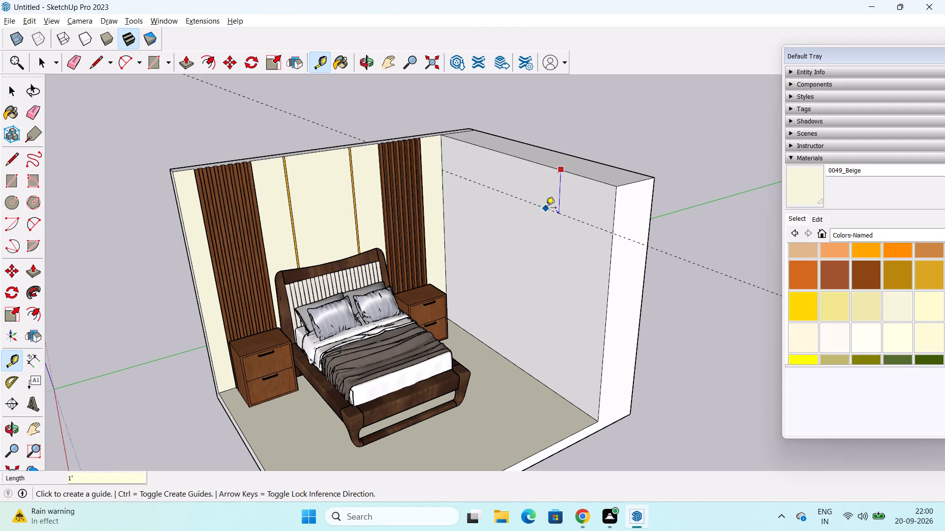
left_click(444, 211)
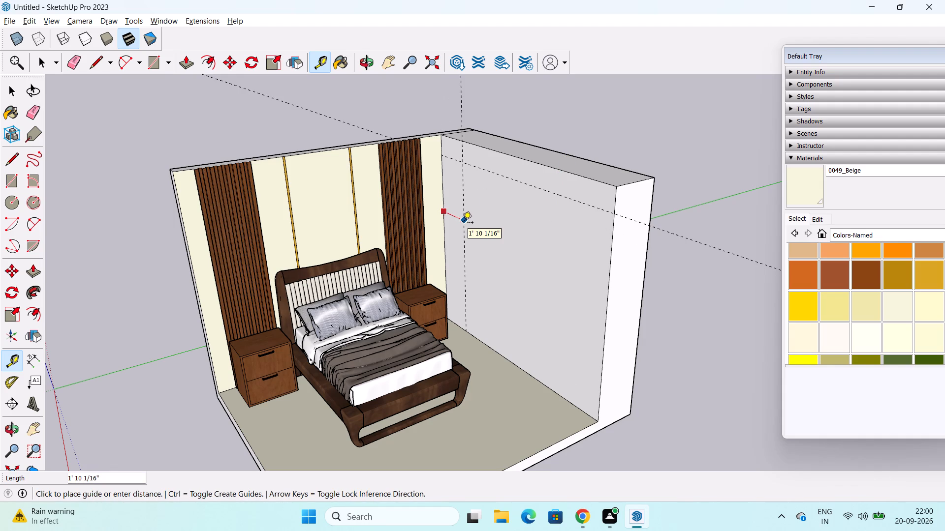
type("1'")
key("Return")
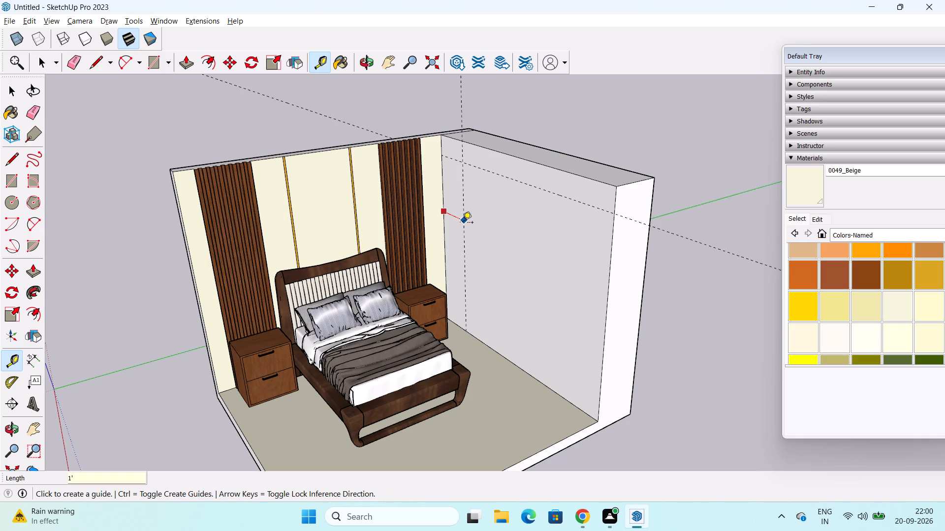
left_click(610, 299)
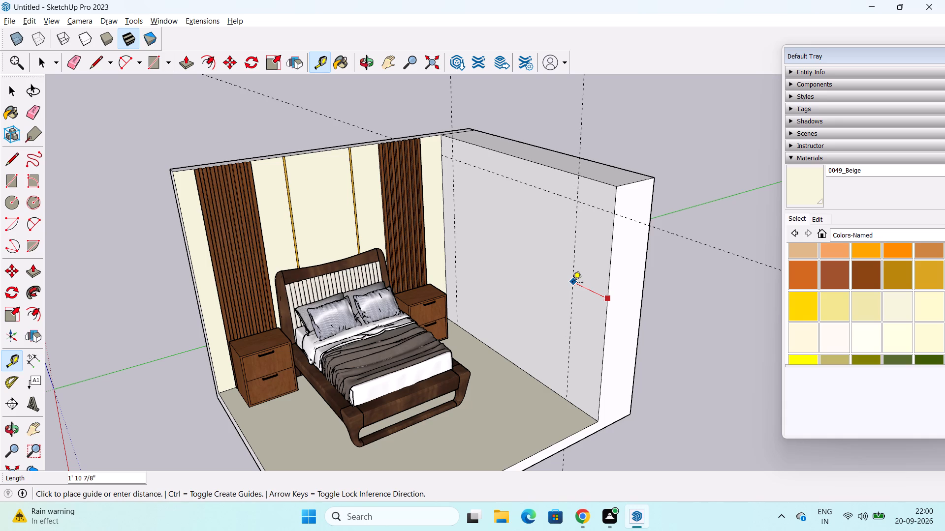
type("2'")
key("Return")
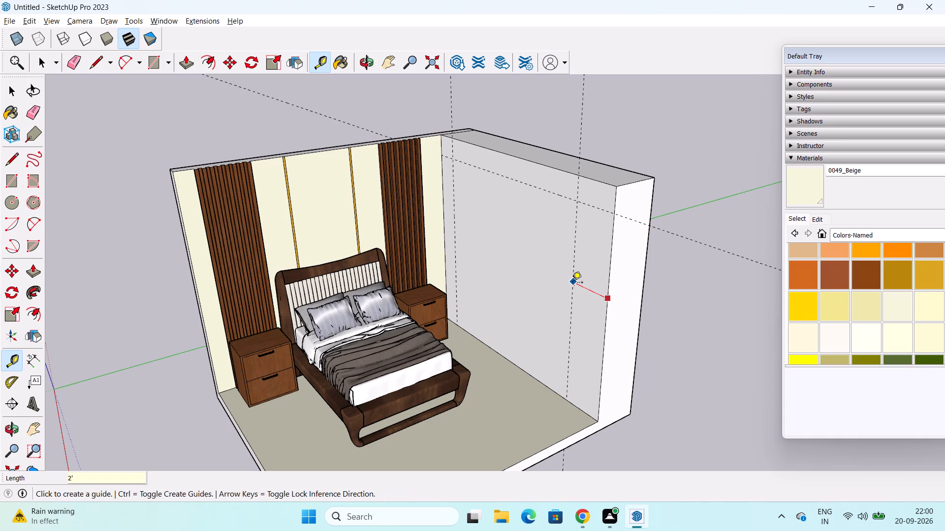
key("space")
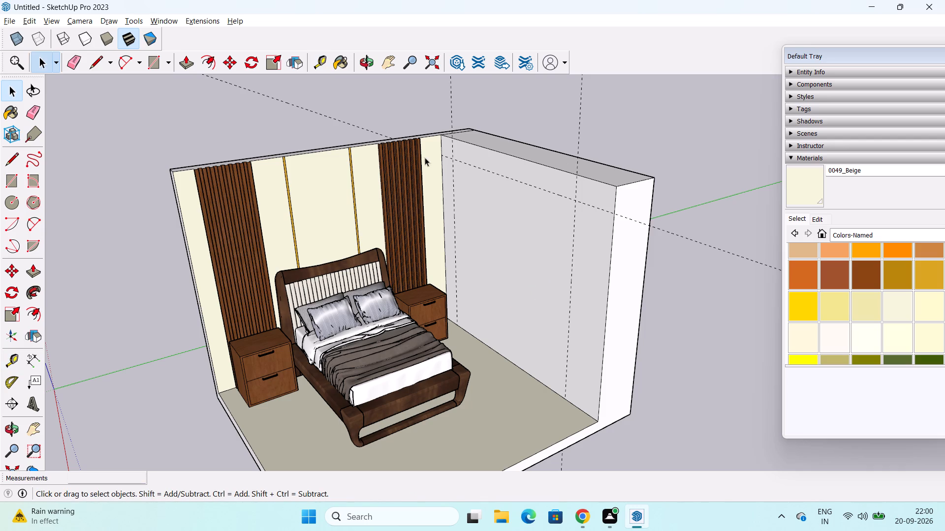
Draw a 9' by 8' 6" rectangle on the side wall's inner face, from the upper guide intersection down to the floor between the vertical guides.
left_click(13, 184)
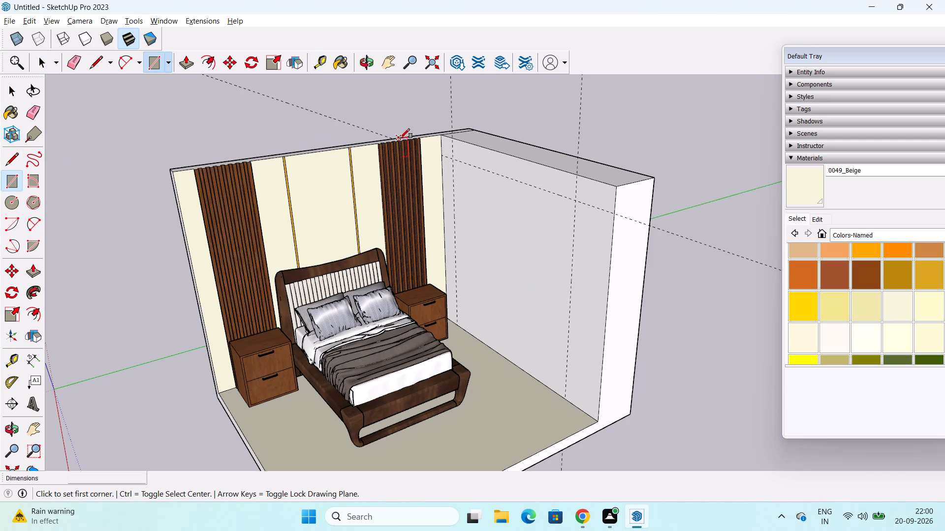
left_click(453, 161)
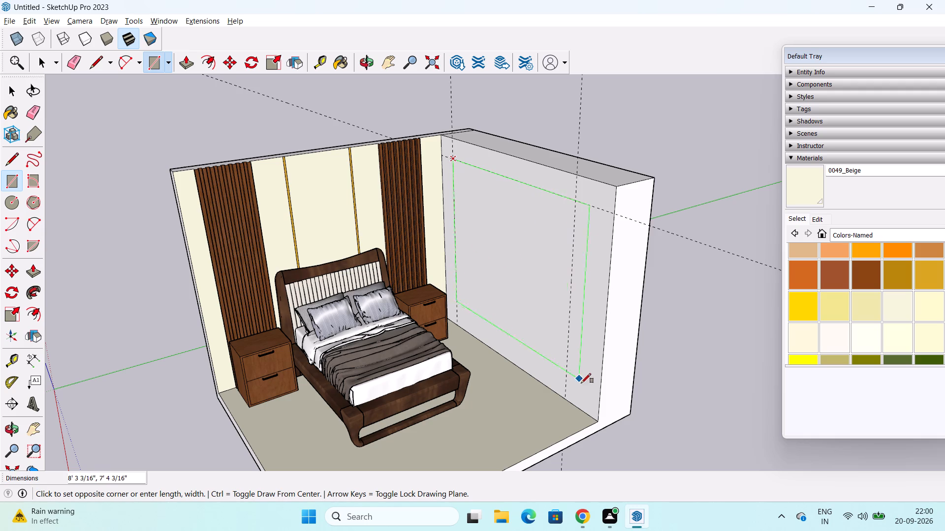
left_click(566, 397)
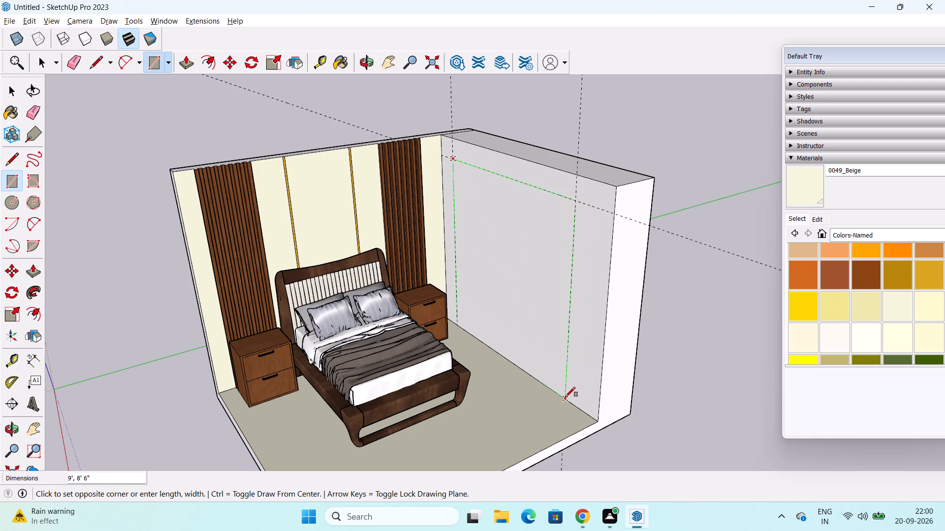
key("space")
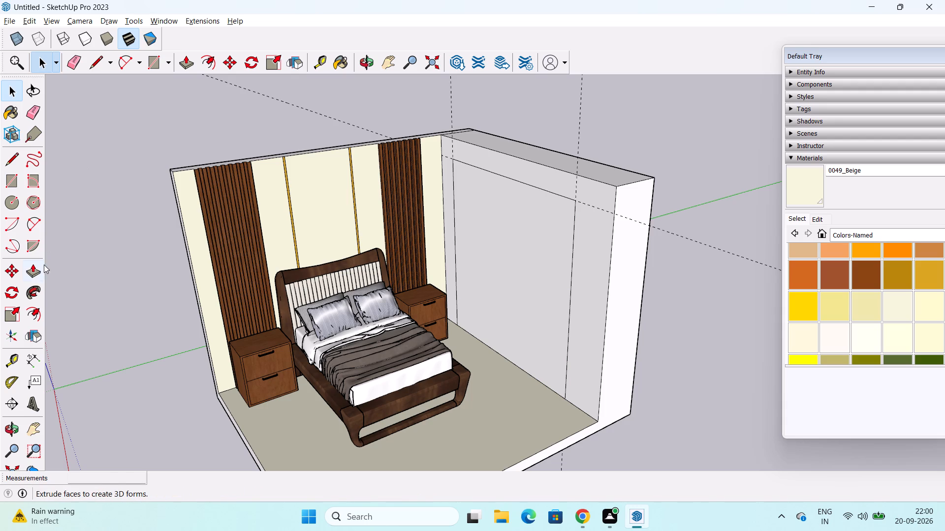
Push the side wall face surrounding the rectangle back 1' 6" so the rectangle stands out as a block.
left_click_drag(33, 272, 41, 267)
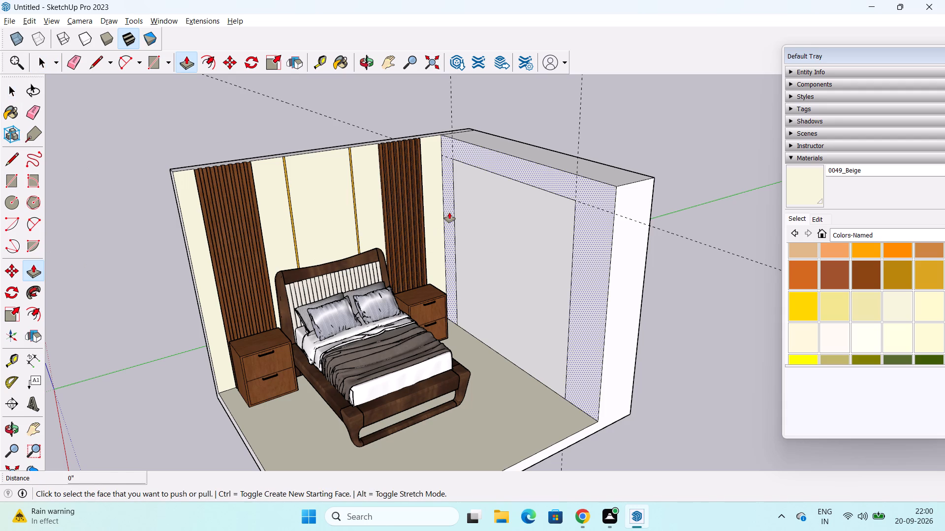
left_click(449, 212)
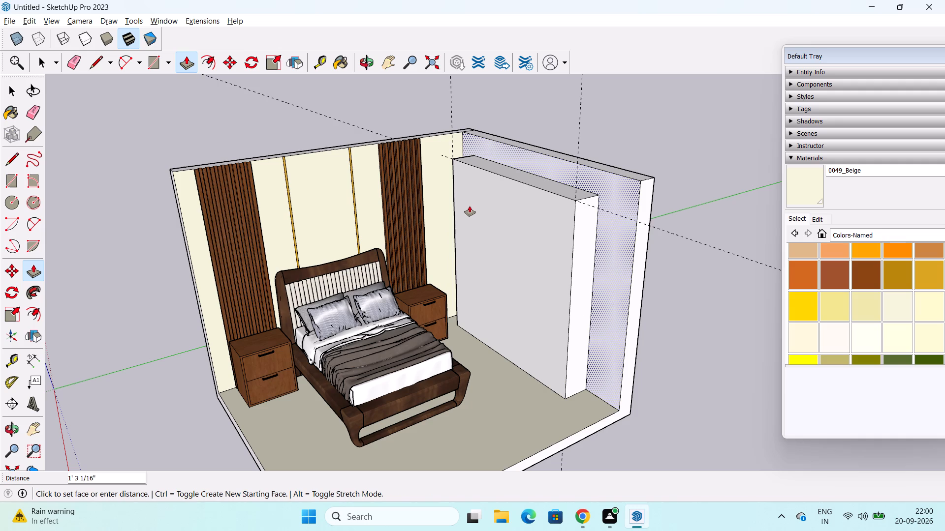
type("1'6")
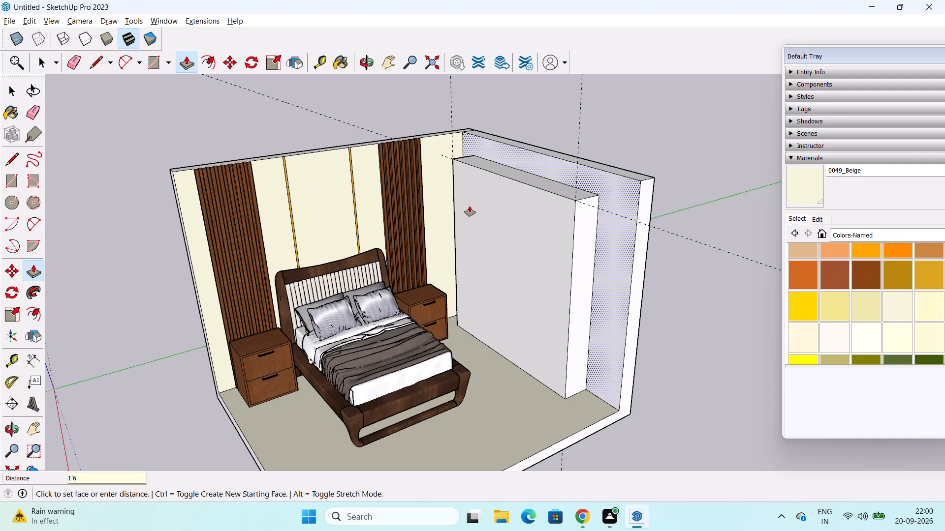
key("shift+quotedbl")
key("Return")
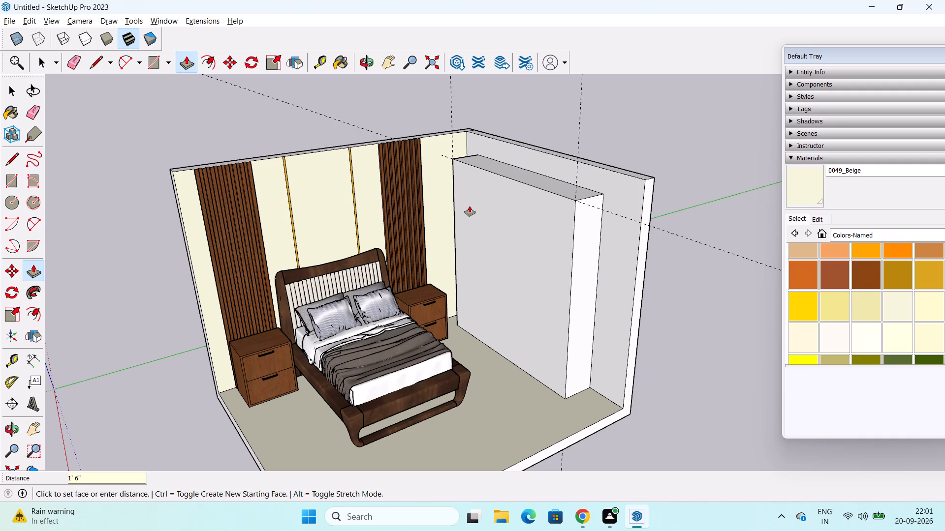
key("space")
Offset the outline of the block's front face 3" inward to form a frame border.
middle_click_drag(522, 234, 676, 201)
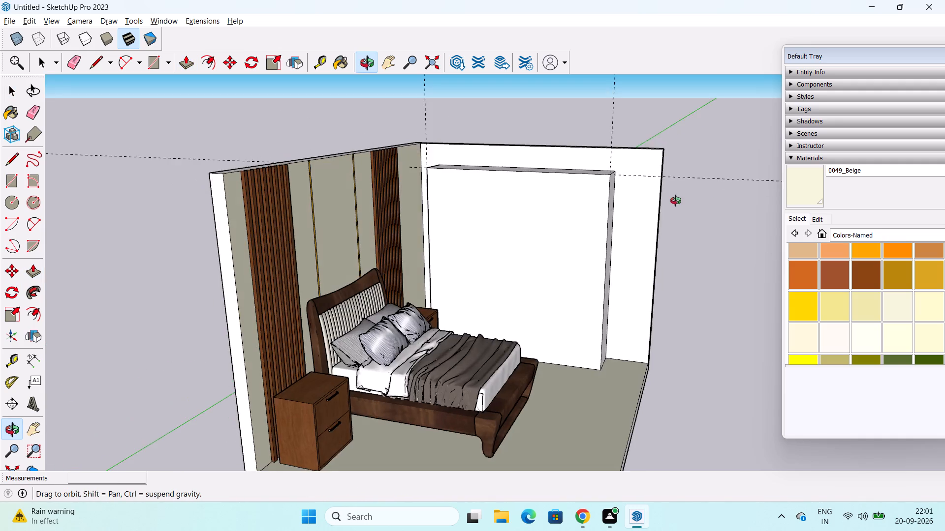
middle_click_drag(676, 201, 464, 239)
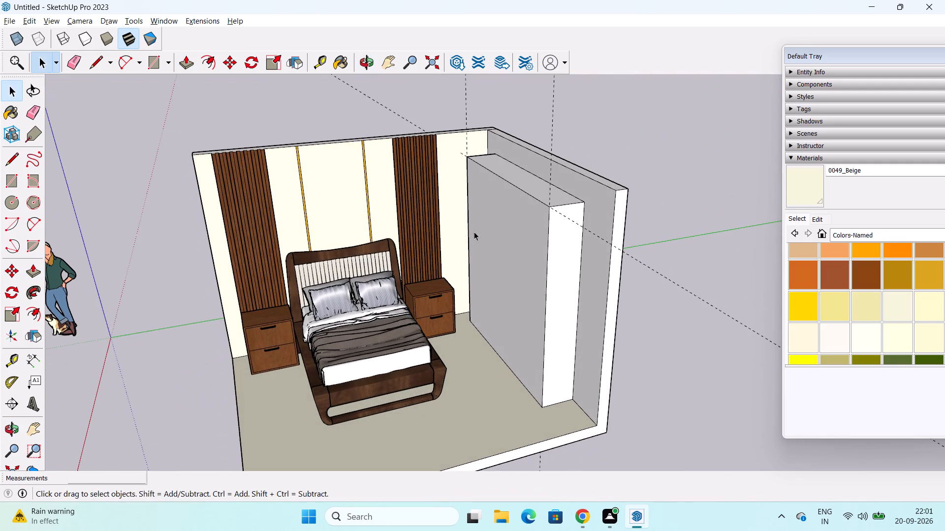
middle_click_drag(474, 232, 514, 208)
middle_click(516, 200)
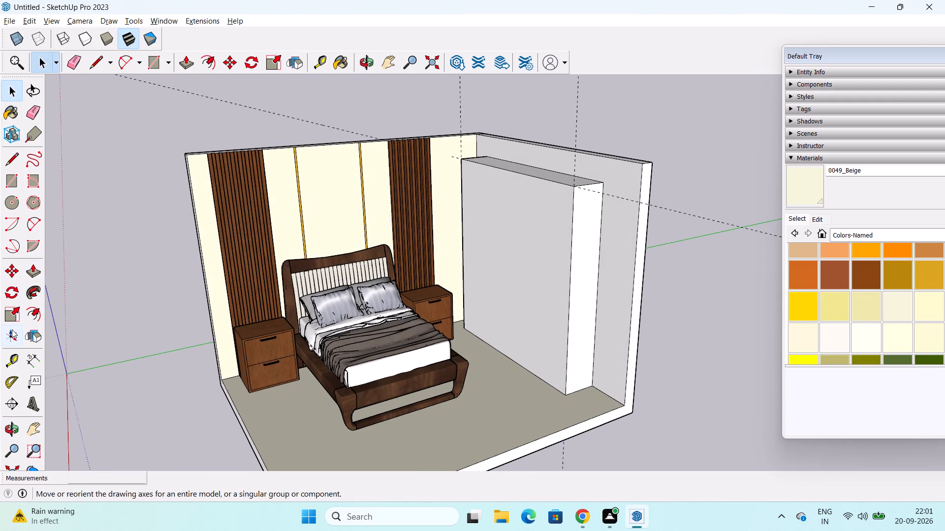
left_click_drag(29, 314, 53, 312)
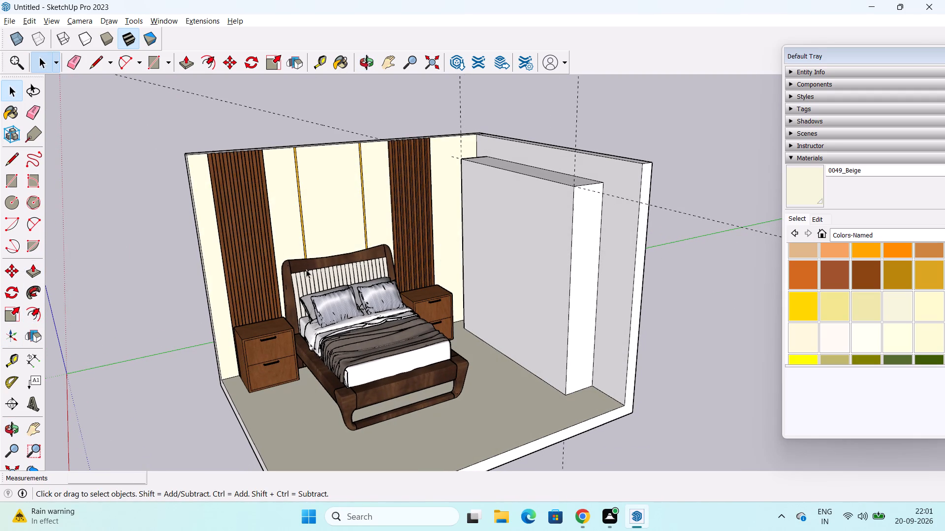
middle_click_drag(470, 251, 641, 240)
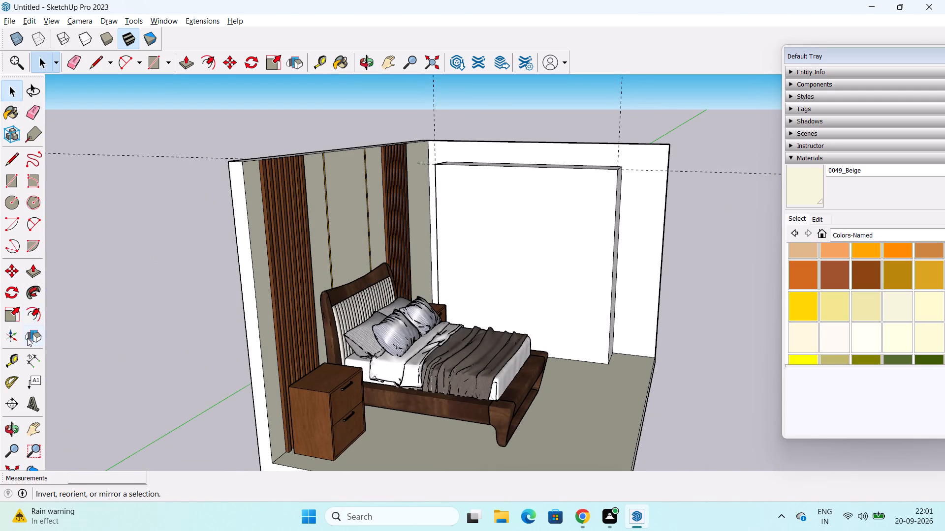
left_click_drag(34, 314, 71, 303)
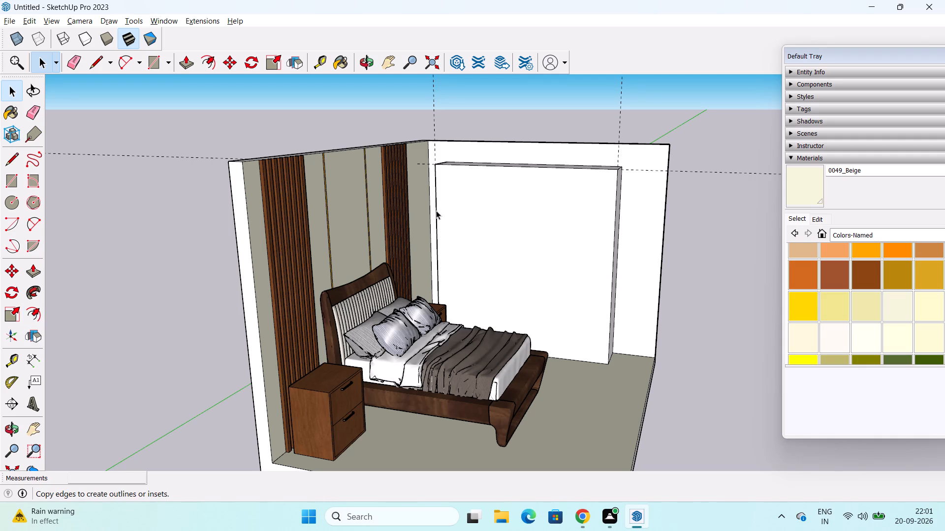
left_click(35, 314)
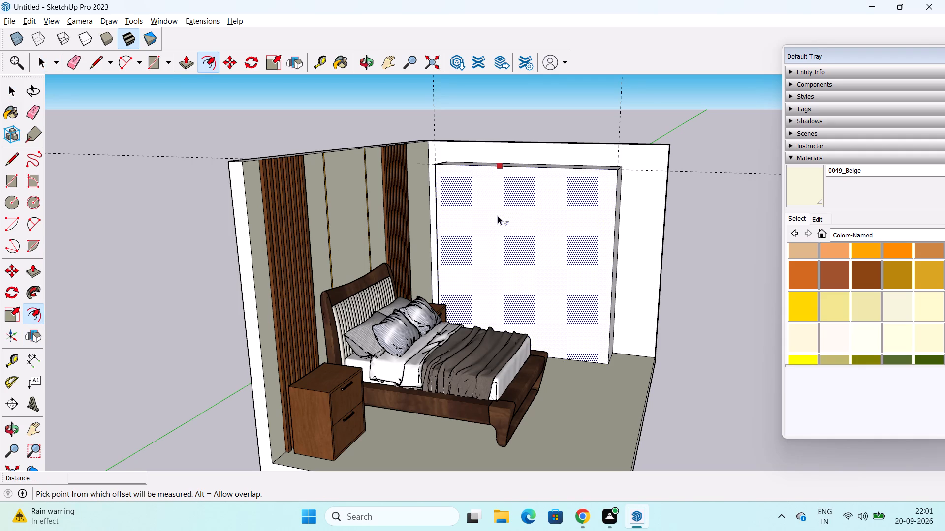
left_click(498, 216)
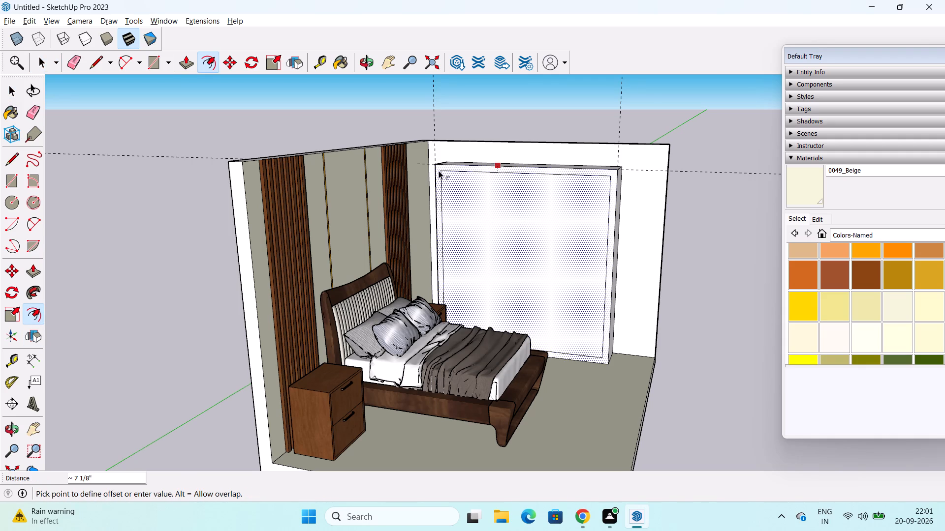
type("3\"")
key("Return")
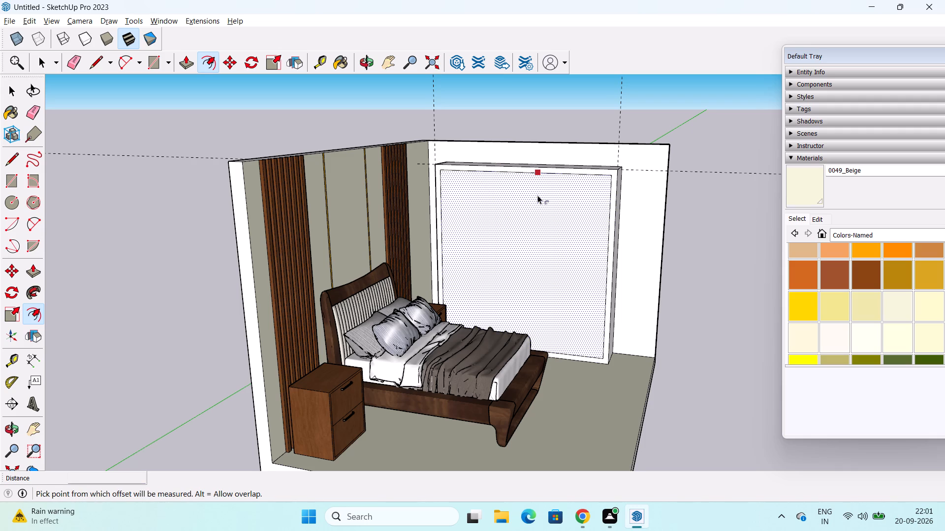
middle_click_drag(537, 195, 483, 196)
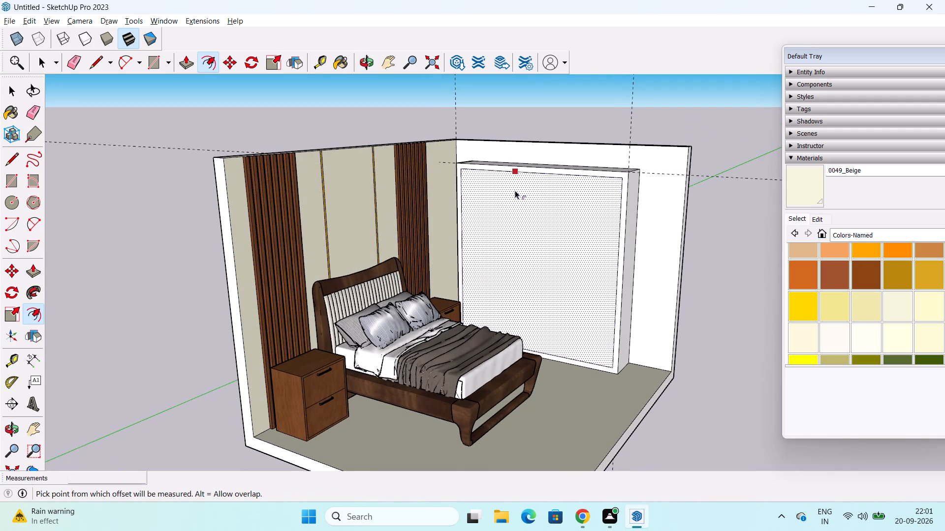
key("space")
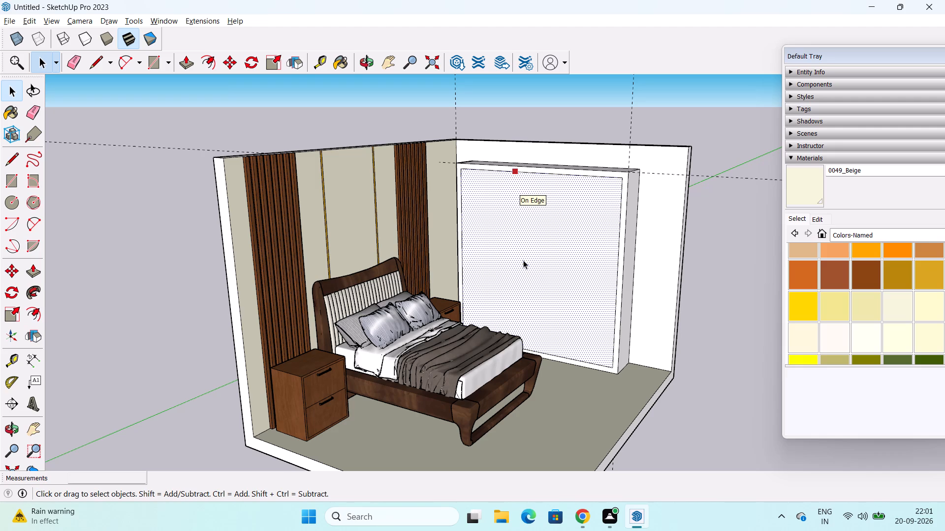
key("space")
key("Escape")
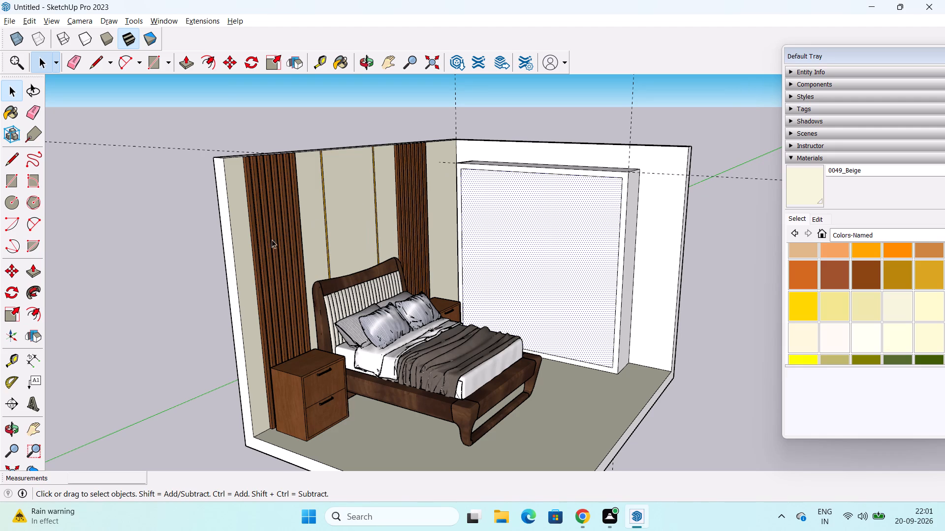
left_click(113, 277)
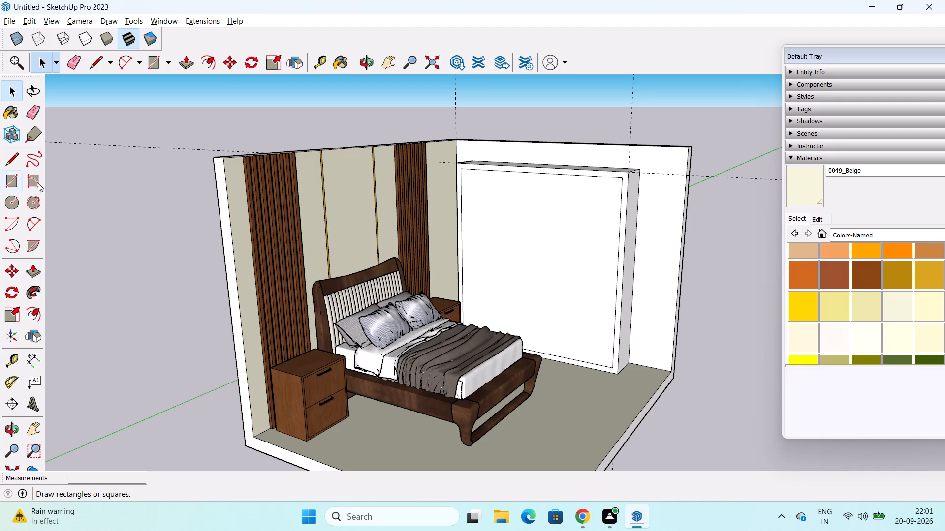
Draw a 3" line from each upper corner of the inset outline to the block's outer vertical edge, separating the top strip.
left_click(6, 155)
scroll(586, 215, "up", 2)
scroll(512, 174, "up", 2)
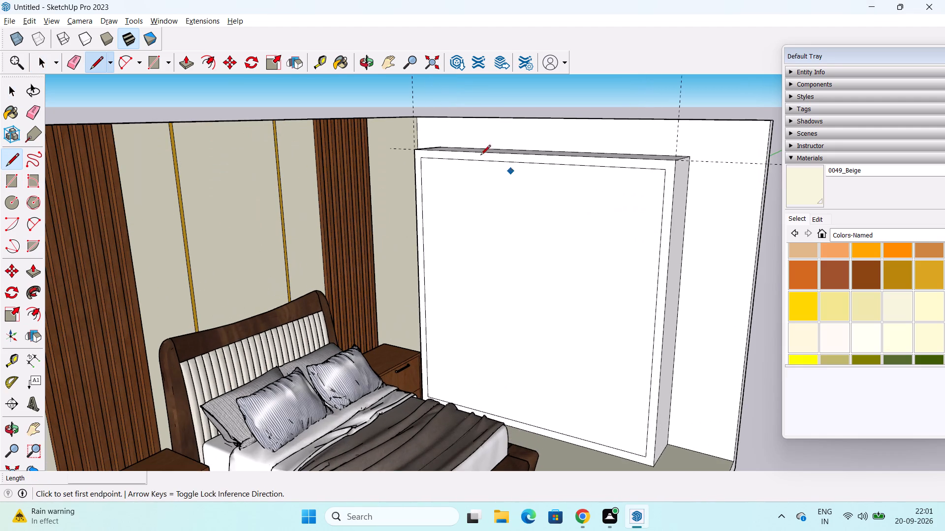
left_click(419, 160)
left_click(413, 160)
left_click(662, 174)
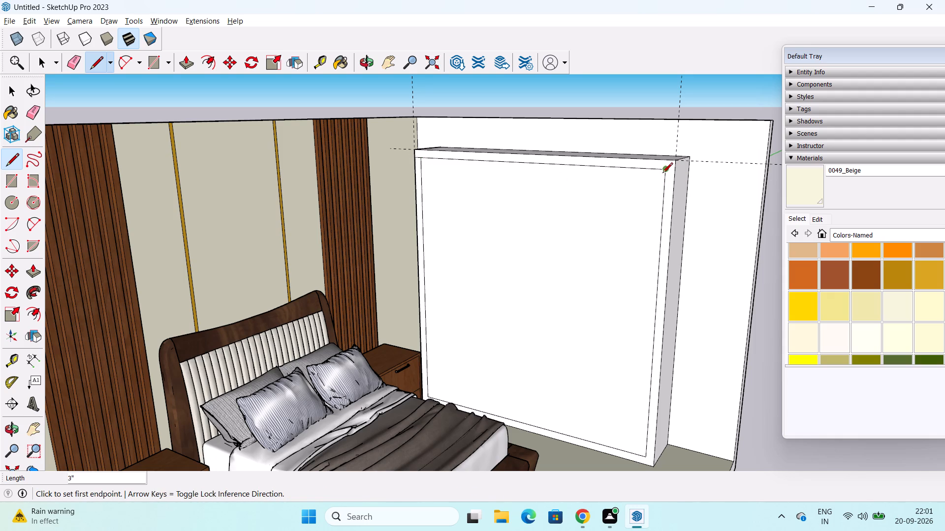
left_click(677, 174)
key("space")
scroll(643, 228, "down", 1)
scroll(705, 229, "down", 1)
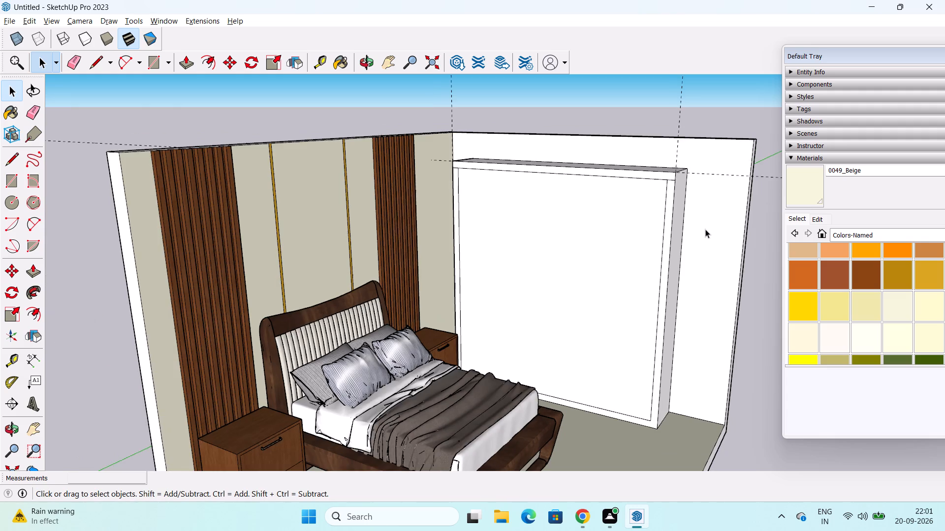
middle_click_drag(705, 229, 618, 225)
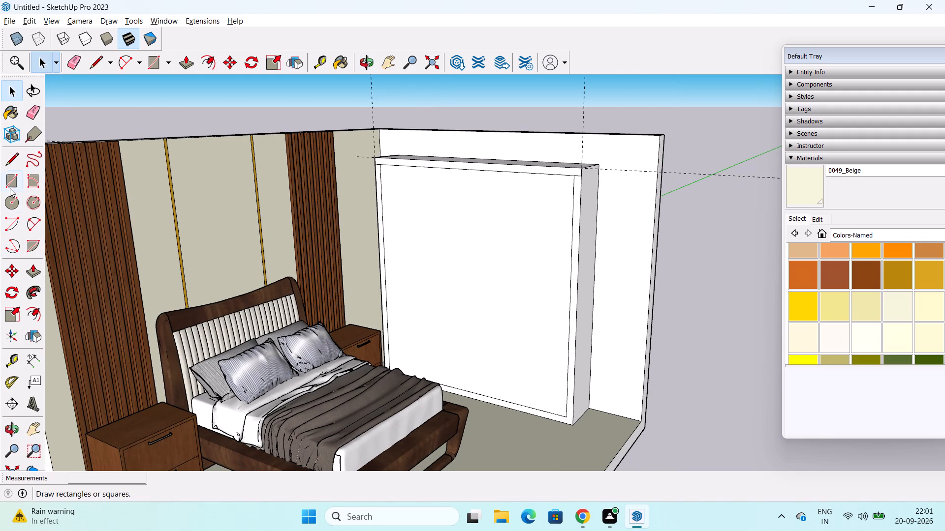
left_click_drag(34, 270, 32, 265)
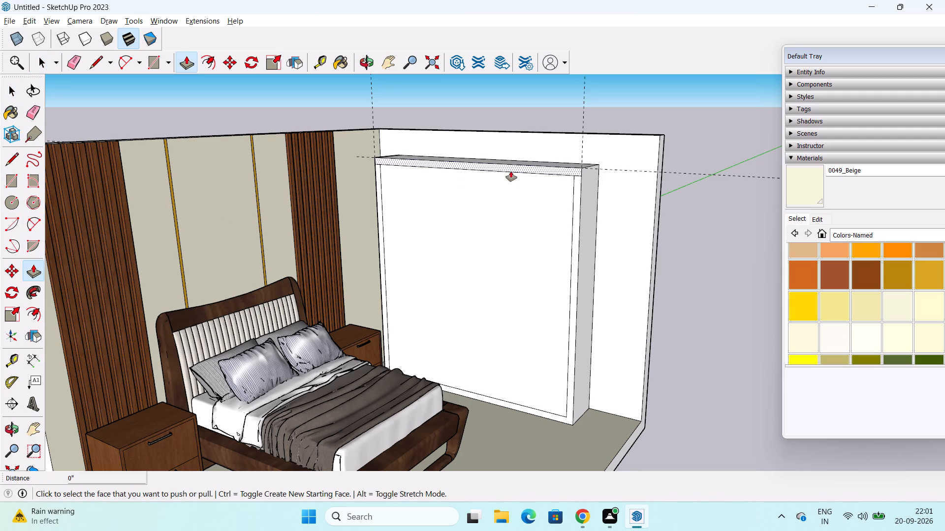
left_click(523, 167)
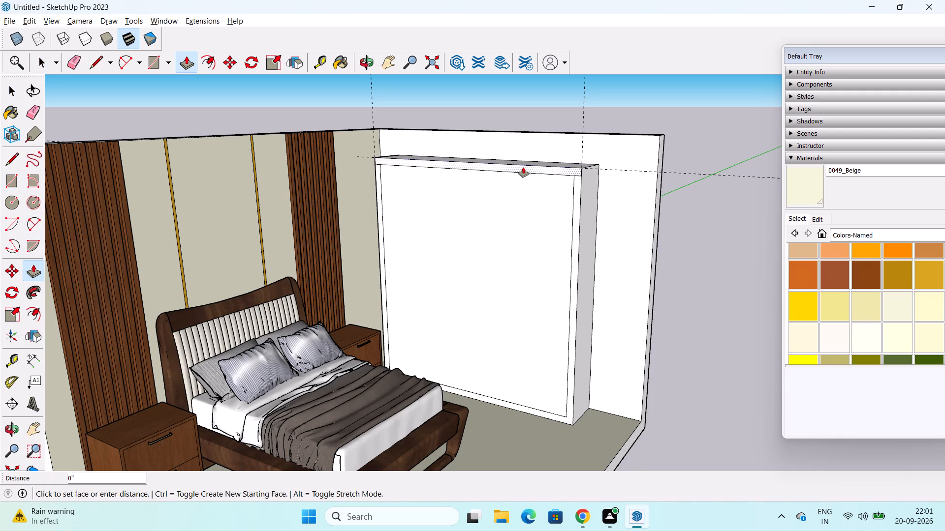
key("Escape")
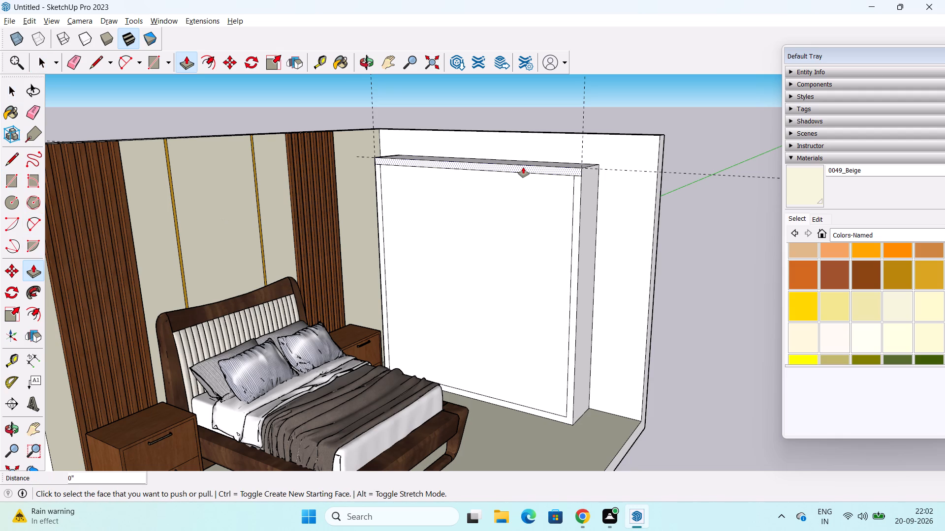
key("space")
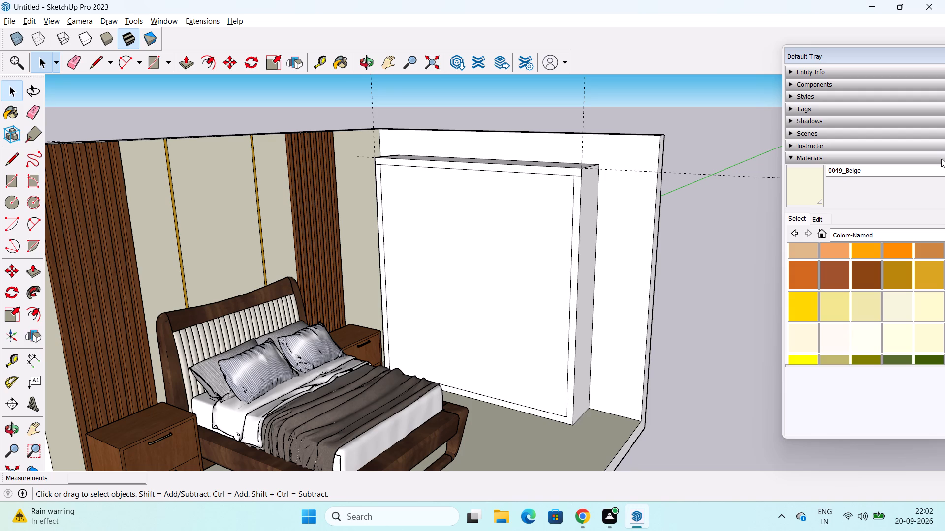
Copy the inset outline's outer vertical edge 8' across to the opposite inset edge, dividing the span by 4 into equal door panels.
left_click(570, 295)
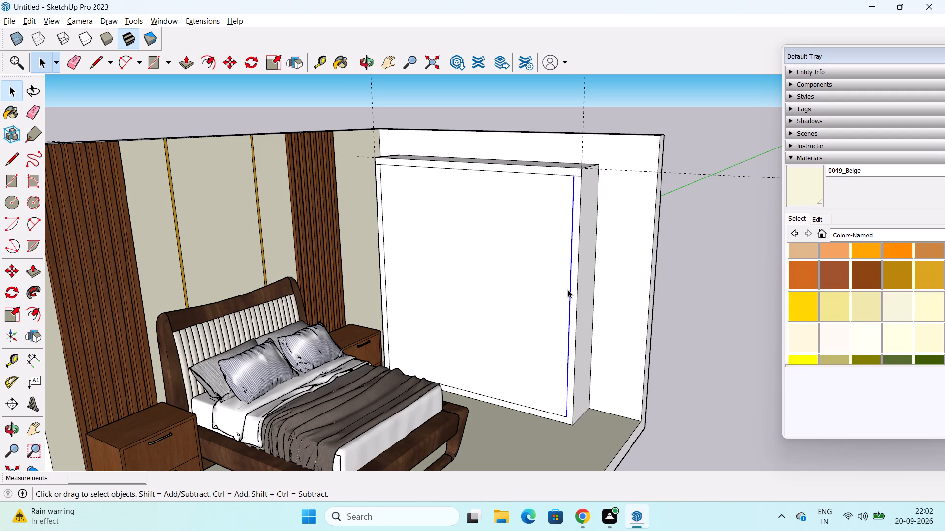
key("m")
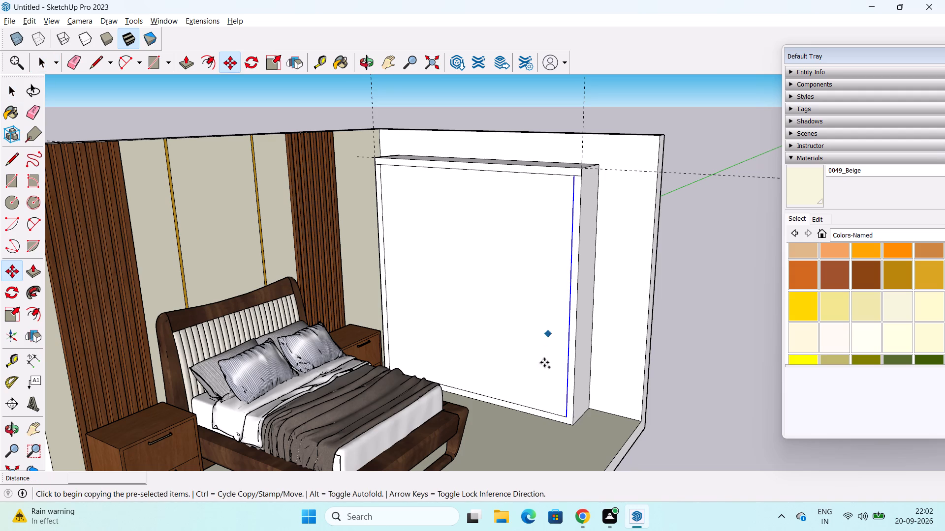
left_click(567, 414)
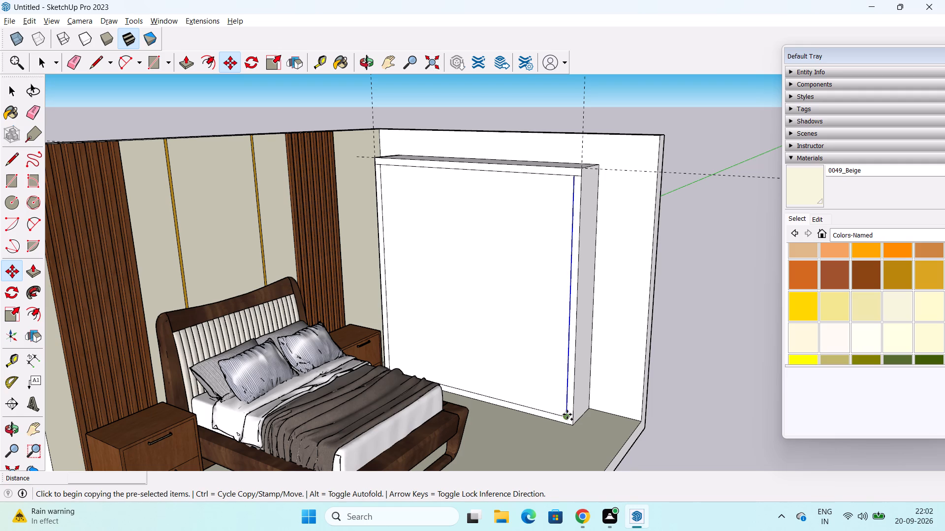
middle_click_drag(516, 391, 469, 419)
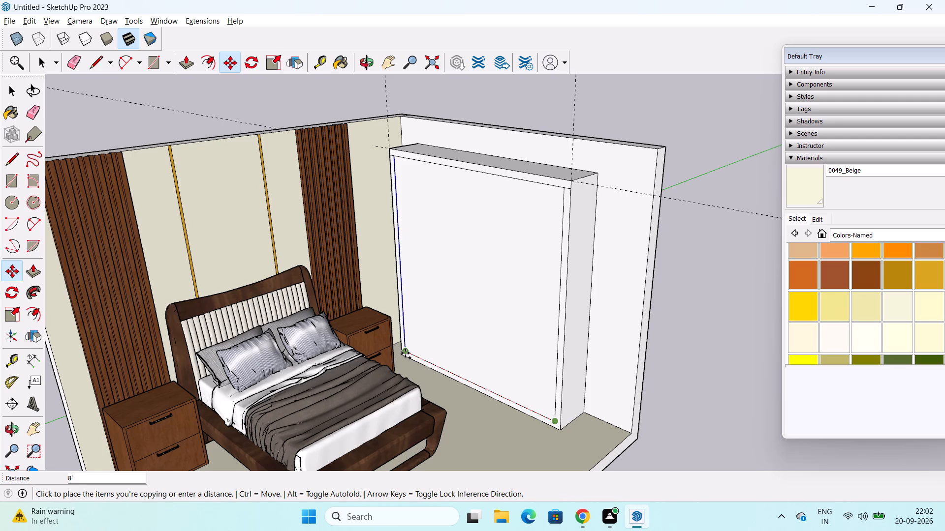
left_click(405, 353)
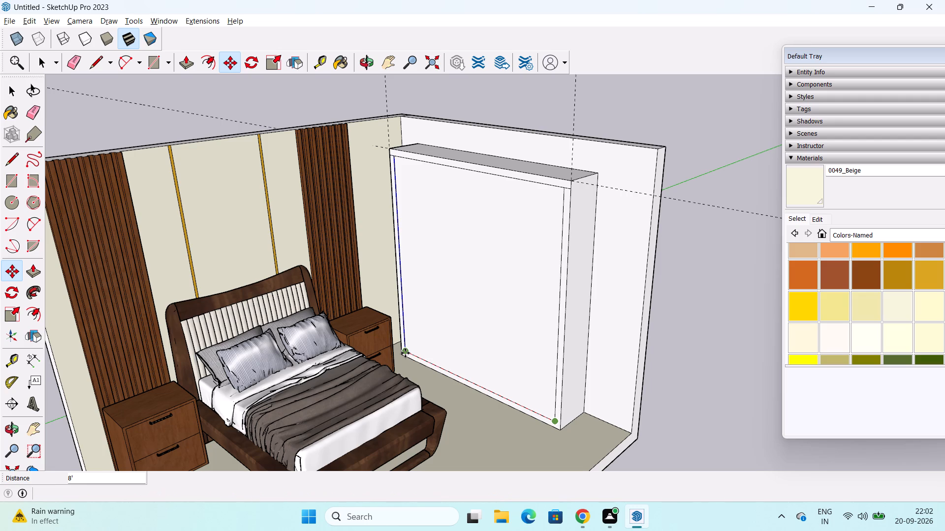
type("/4")
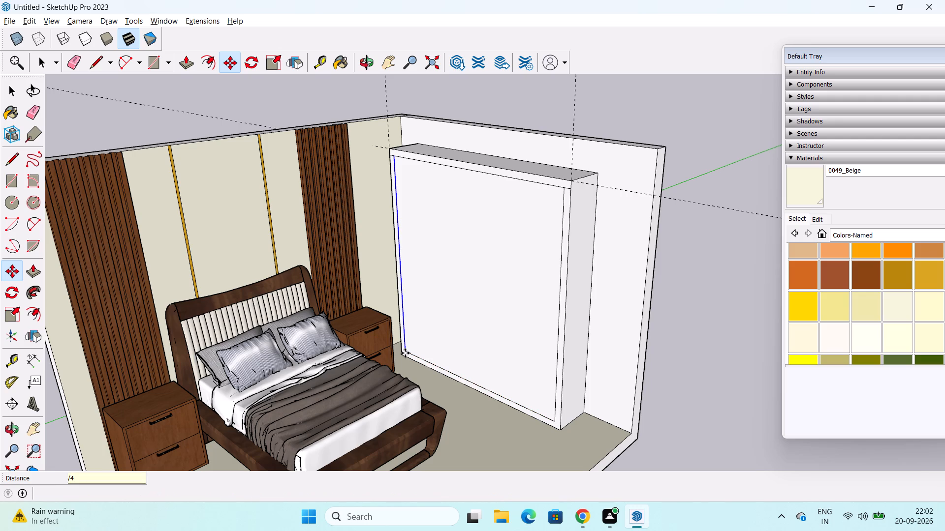
key("Return")
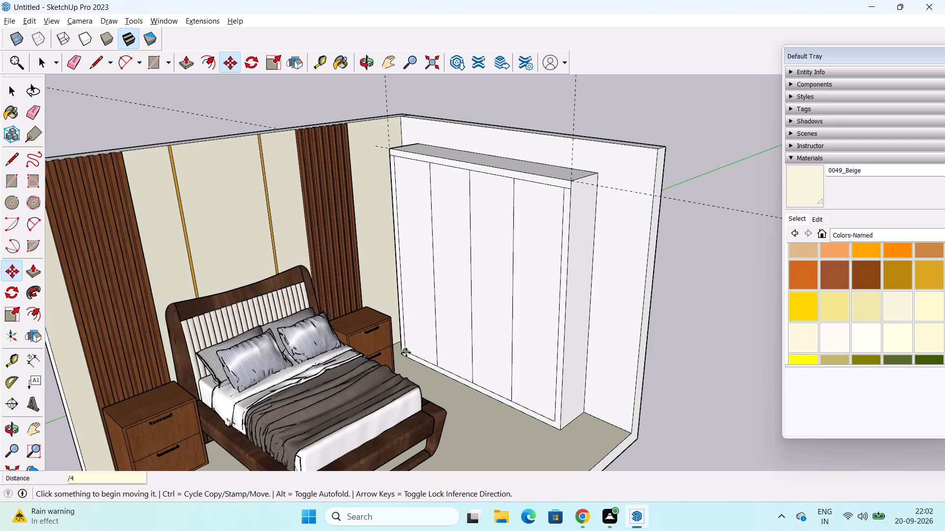
middle_click_drag(470, 346, 541, 292)
key("space")
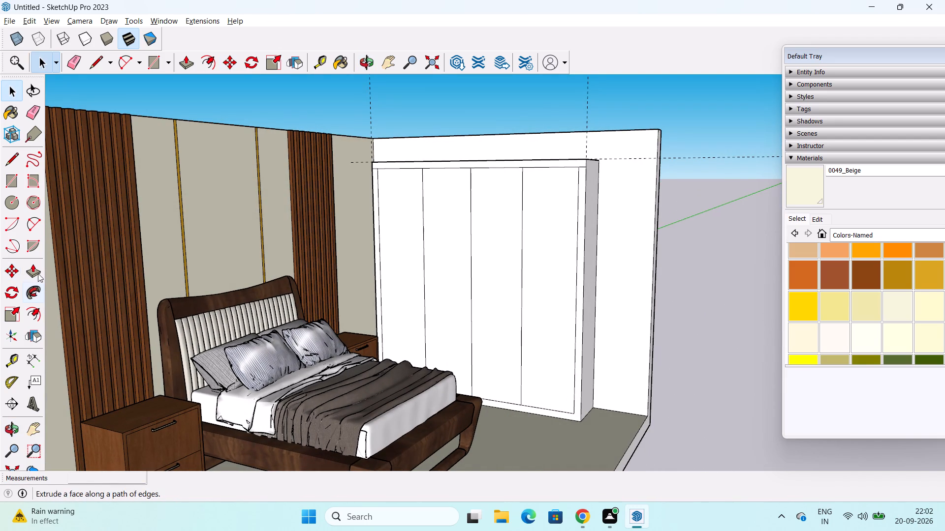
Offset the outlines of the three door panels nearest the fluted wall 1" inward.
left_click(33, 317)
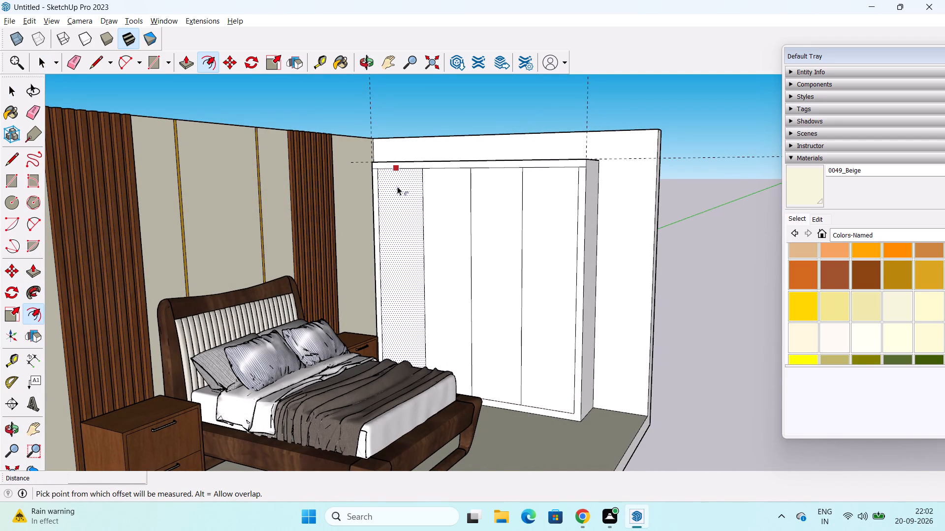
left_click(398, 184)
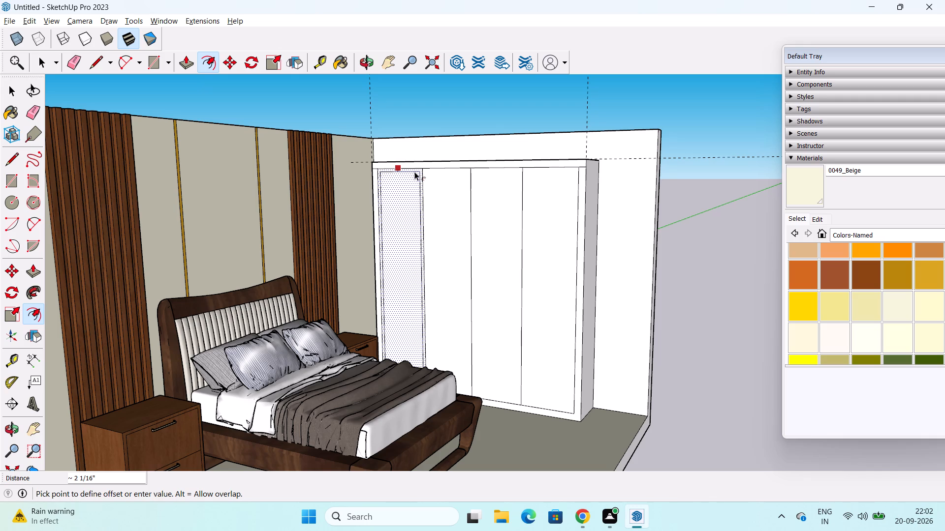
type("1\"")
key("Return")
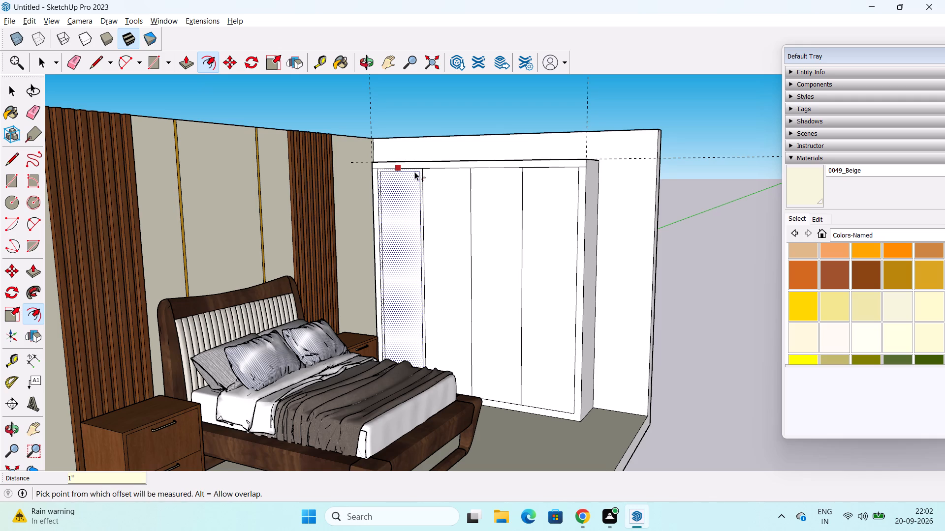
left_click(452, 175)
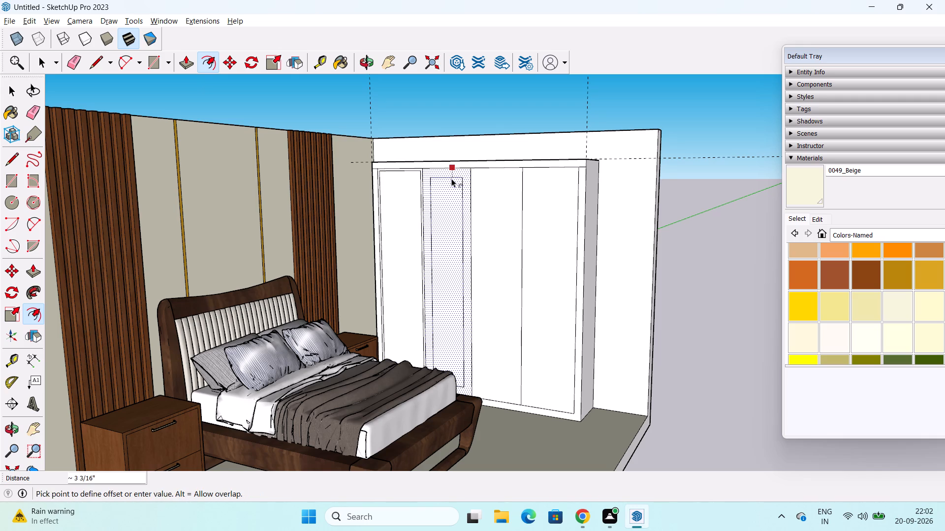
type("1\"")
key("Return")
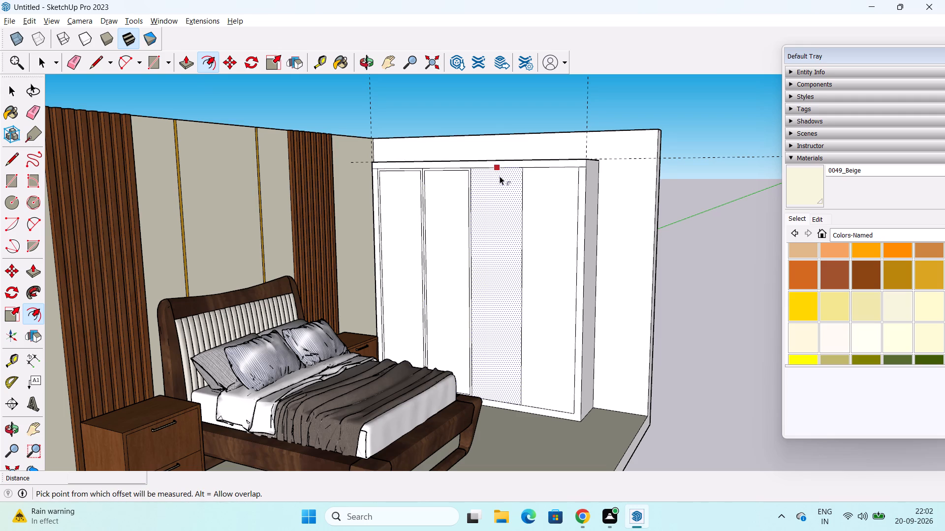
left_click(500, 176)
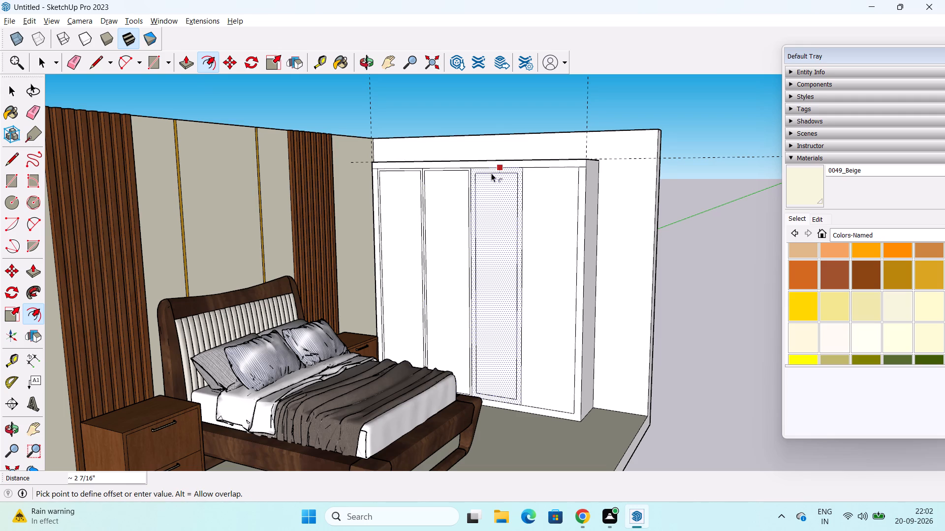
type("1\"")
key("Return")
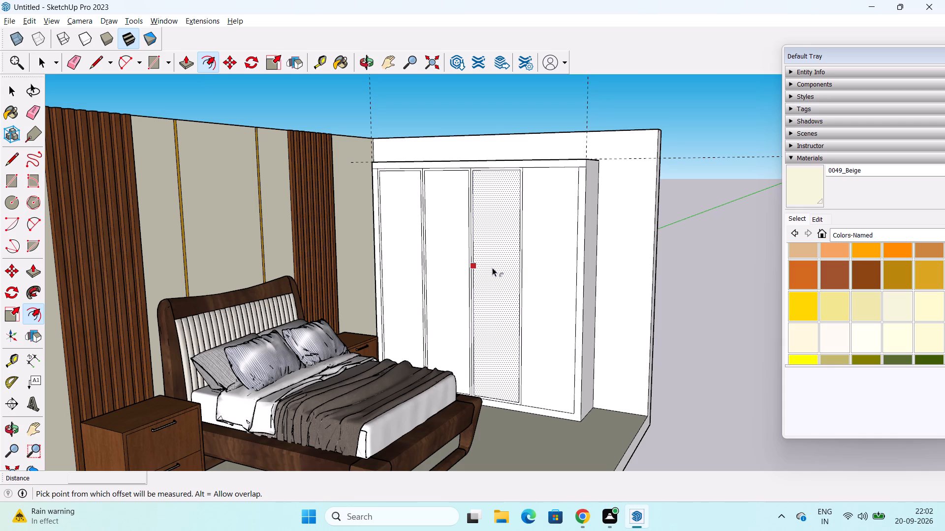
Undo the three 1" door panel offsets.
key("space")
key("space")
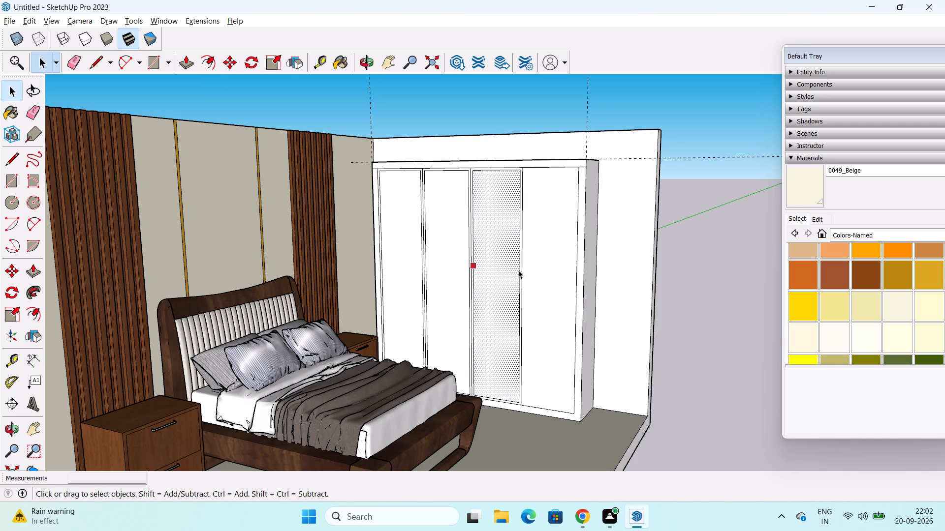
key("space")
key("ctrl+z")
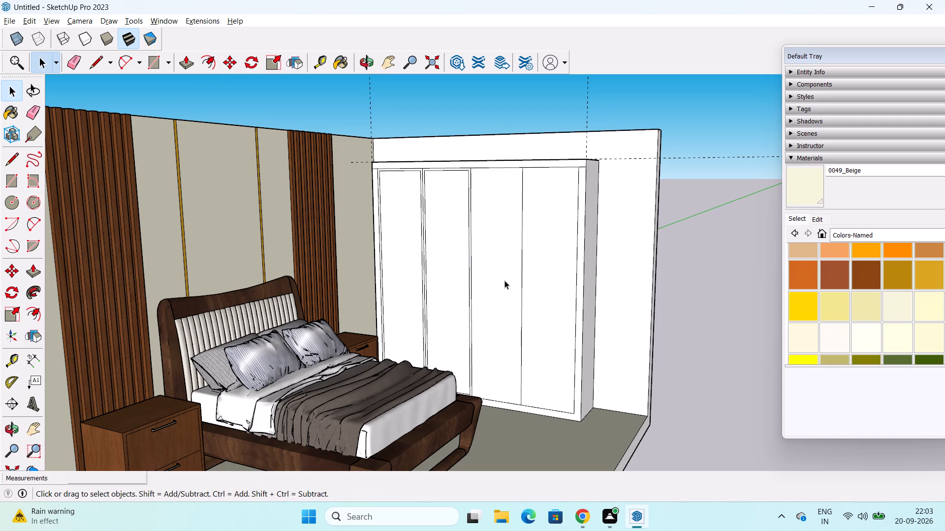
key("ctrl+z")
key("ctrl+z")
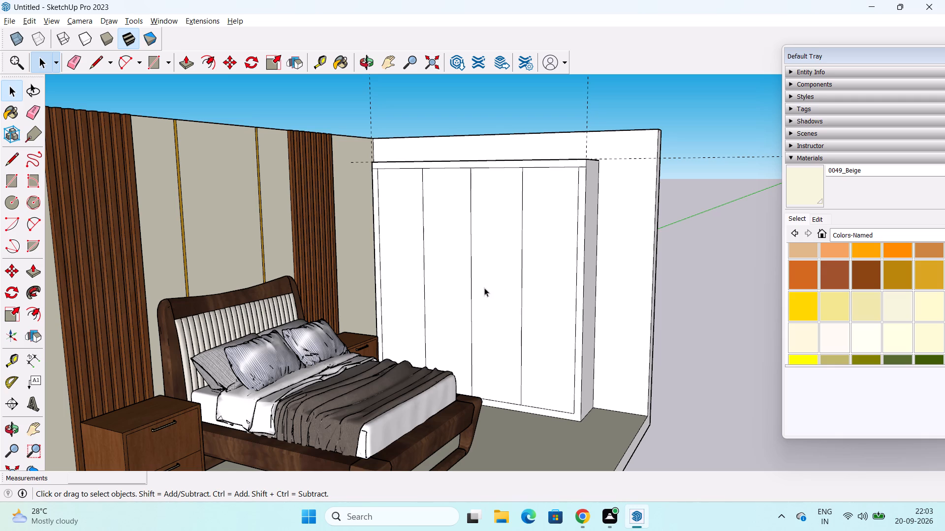
middle_click_drag(588, 261, 494, 299)
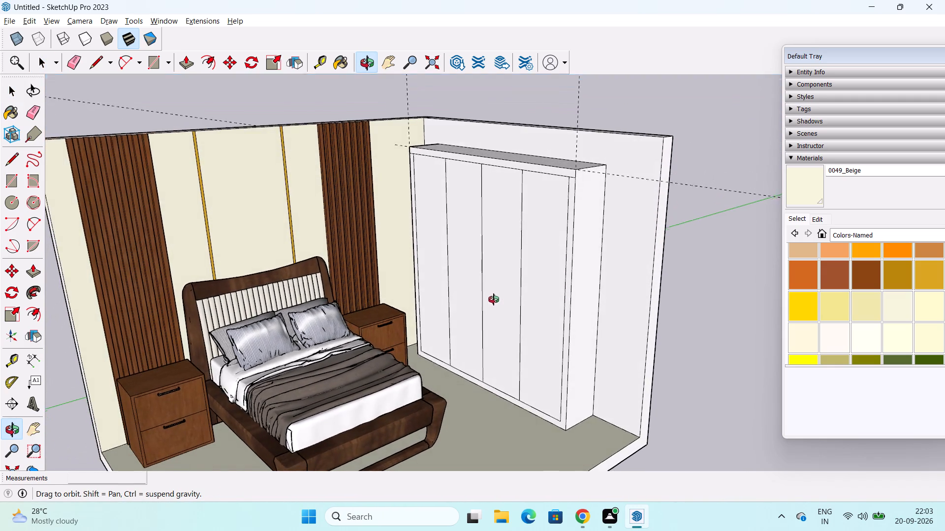
middle_click_drag(494, 299, 483, 300)
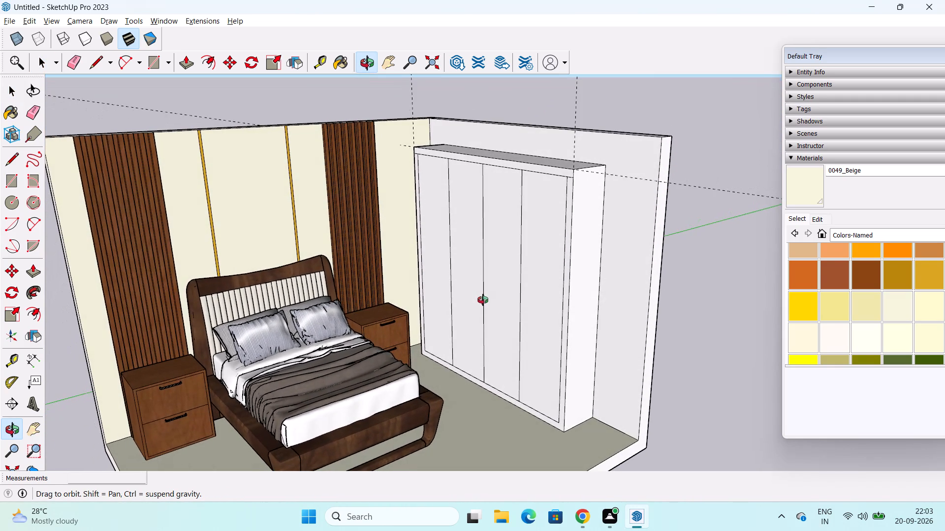
middle_click_drag(483, 300, 543, 291)
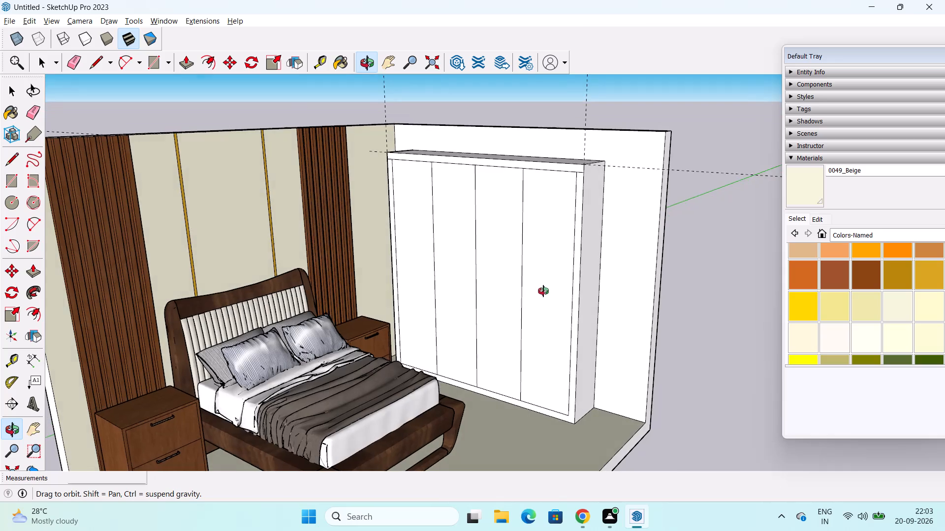
middle_click_drag(543, 291, 537, 293)
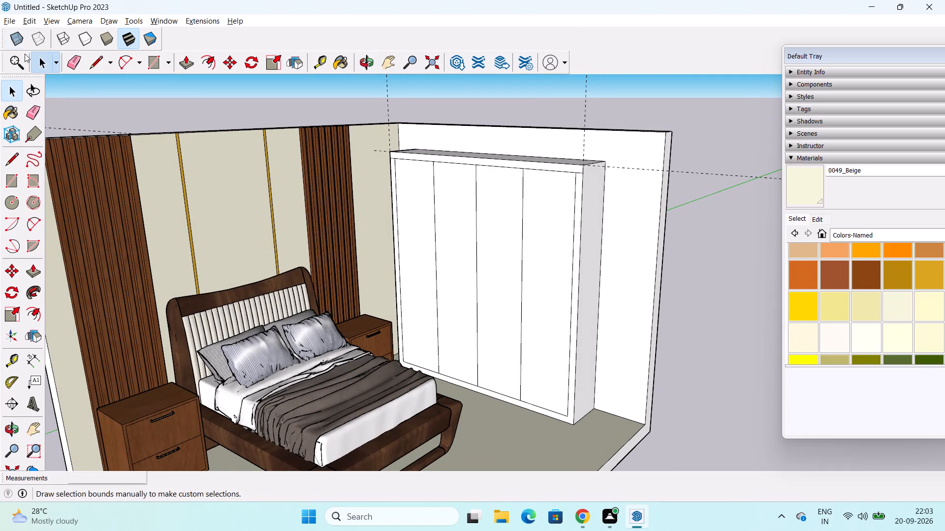
left_click(5, 15)
left_click(83, 210)
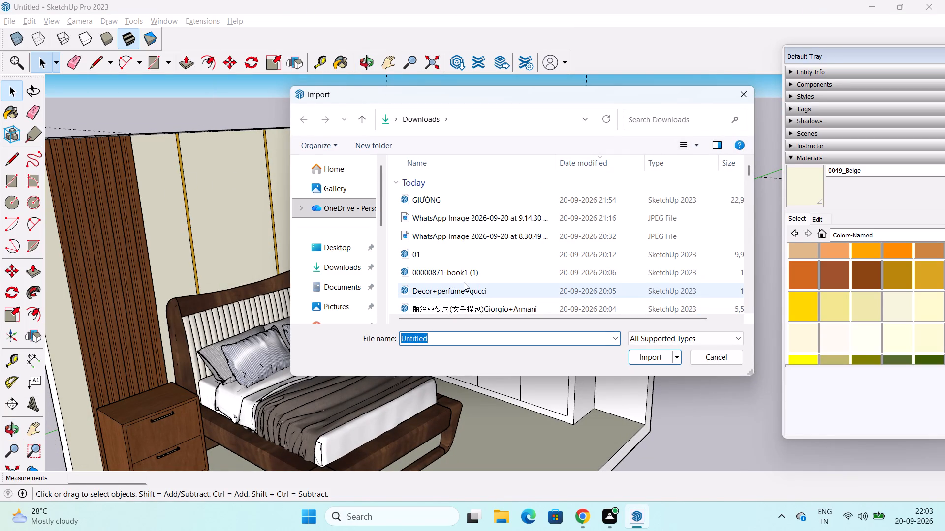
scroll(464, 282, "down", 1)
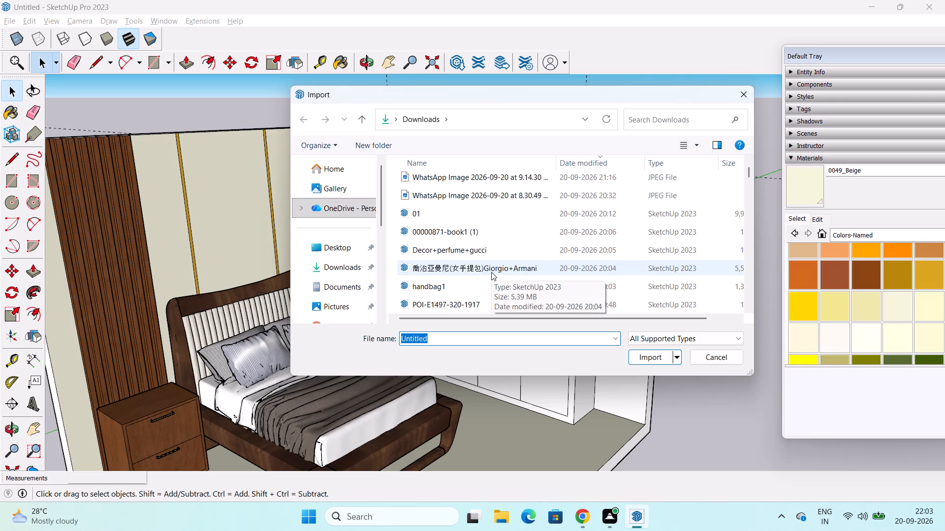
left_click_drag(497, 268, 499, 246)
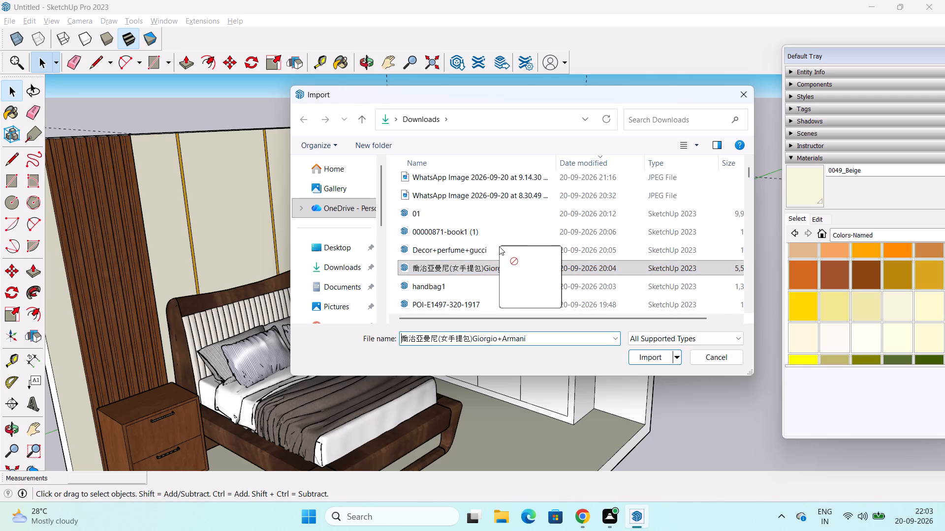
left_click_drag(499, 246, 512, 266)
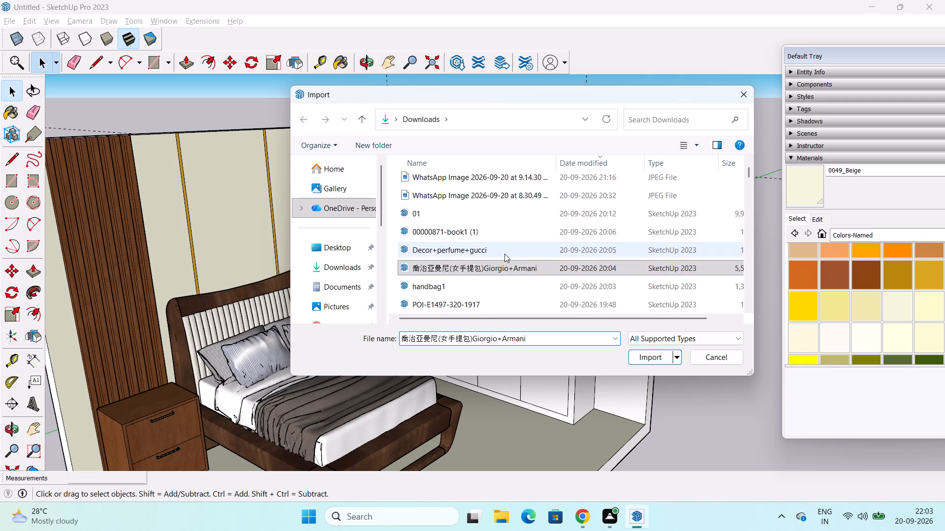
scroll(504, 252, "down", 1)
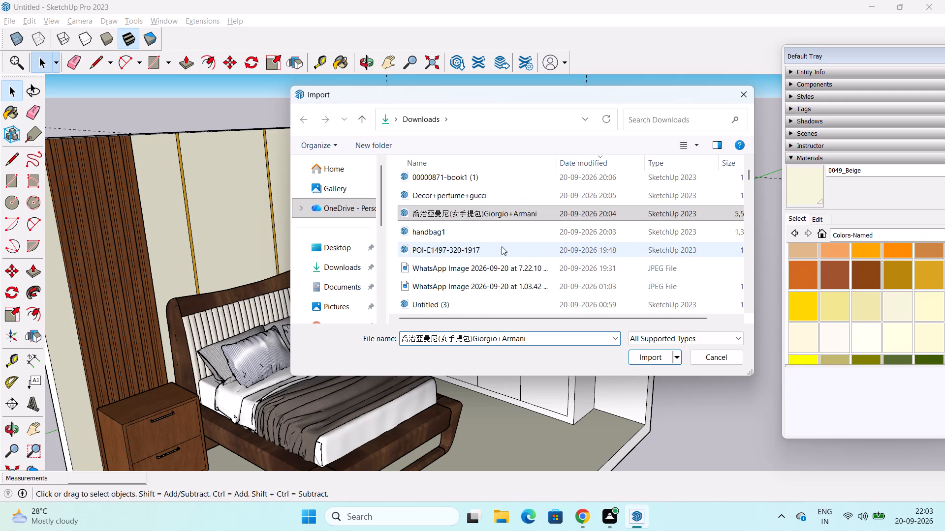
left_click_drag(481, 250, 494, 247)
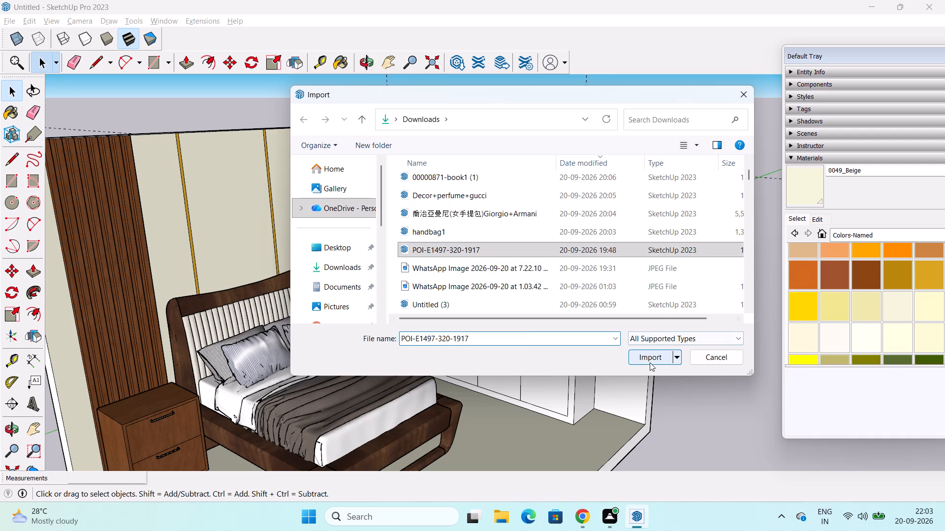
left_click(651, 356)
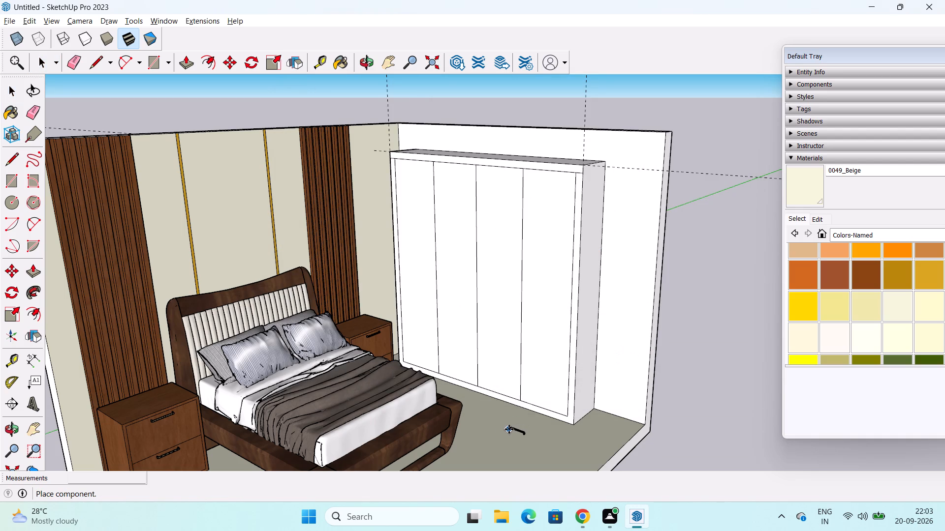
middle_click_drag(511, 427, 503, 363, "shift")
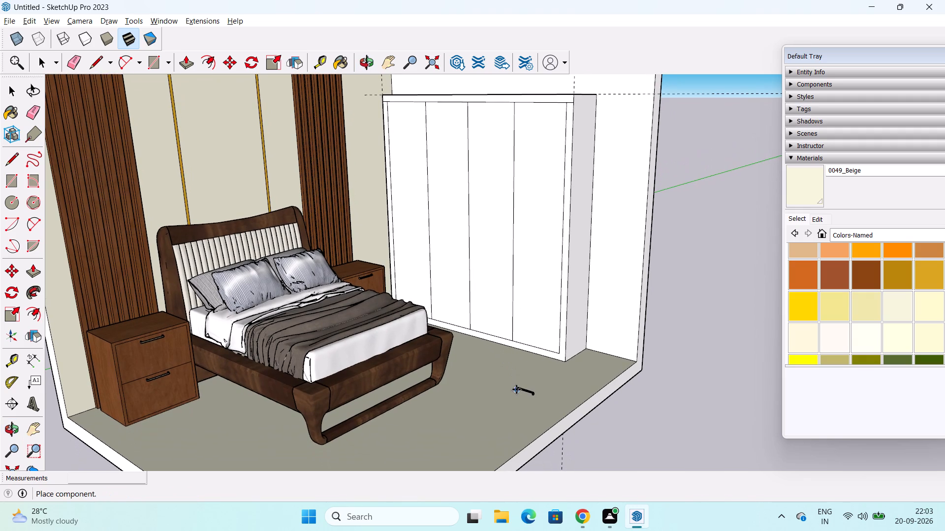
left_click(516, 389)
Rotate the imported handle 180° about the red axis, using its origin as the rotation centre.
middle_click_drag(540, 415, 546, 324)
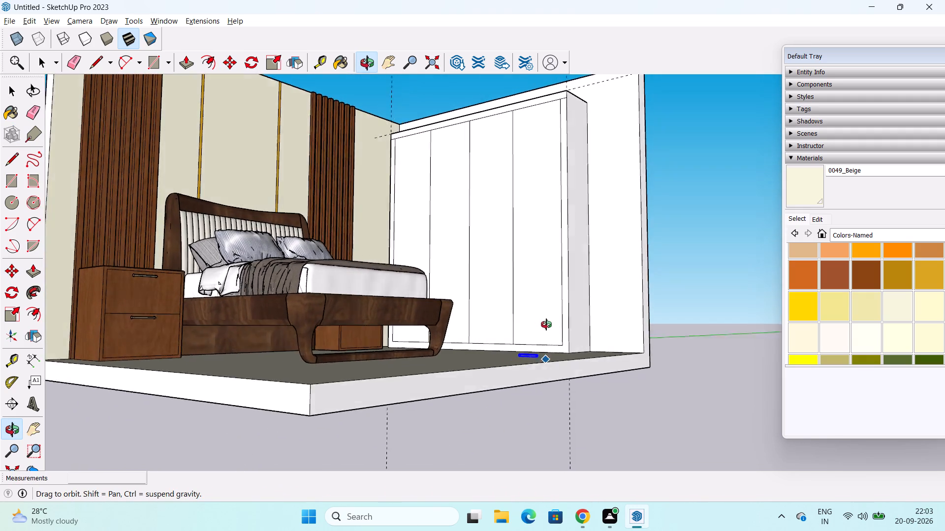
middle_click_drag(546, 324, 448, 372)
scroll(479, 381, "up", 2)
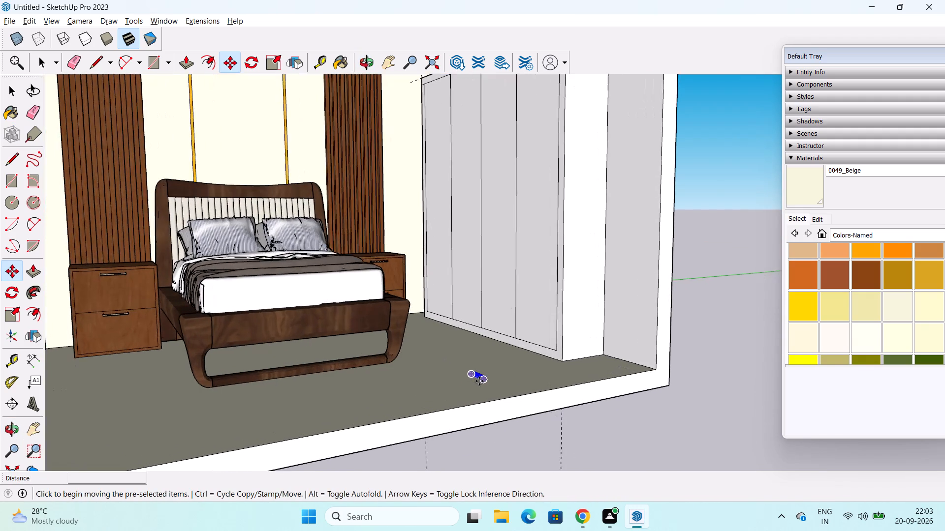
scroll(479, 381, "up", 2)
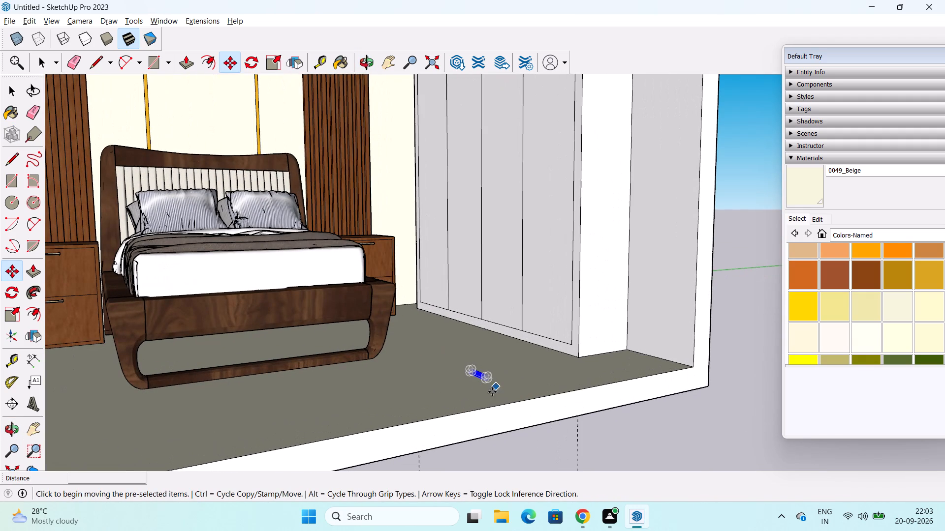
left_click(12, 295)
scroll(515, 391, "up", 4)
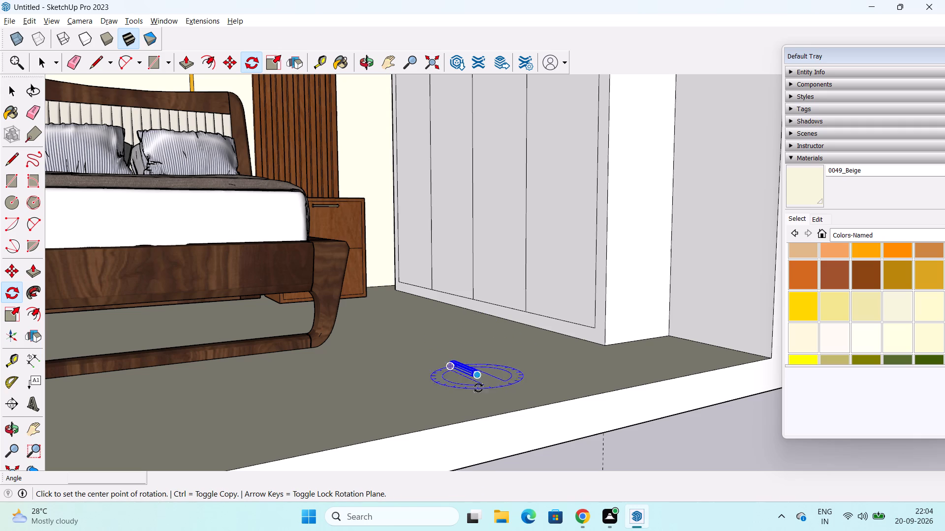
left_click(449, 367)
left_click(468, 360)
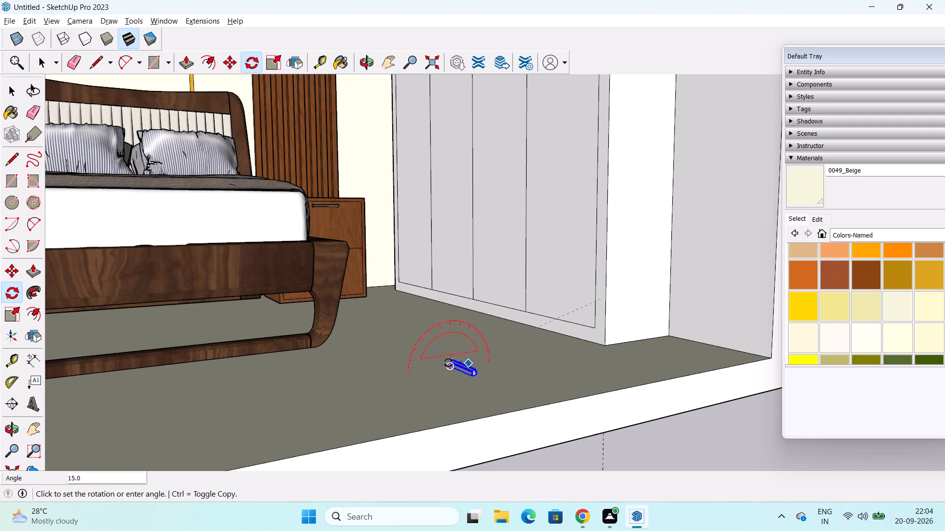
scroll(466, 369, "up", 9)
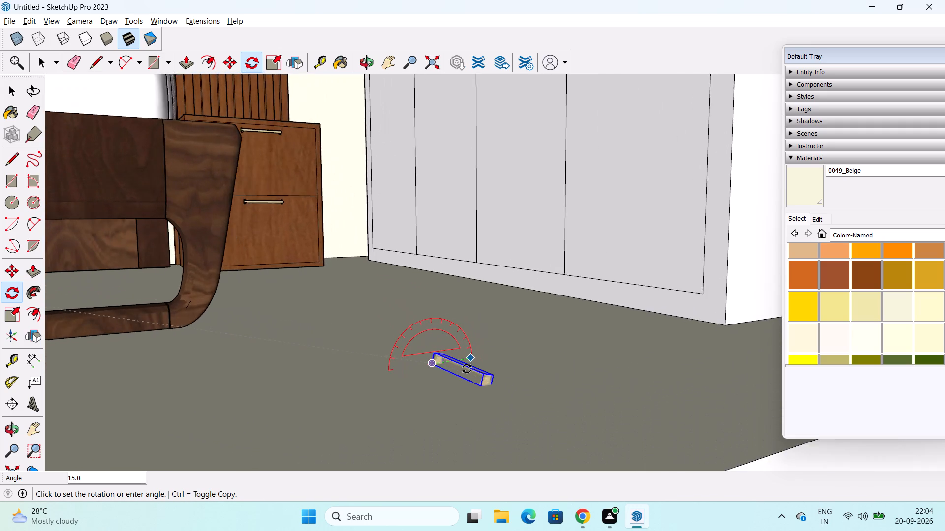
scroll(467, 369, "up", 6)
middle_click_drag(467, 369, 430, 384)
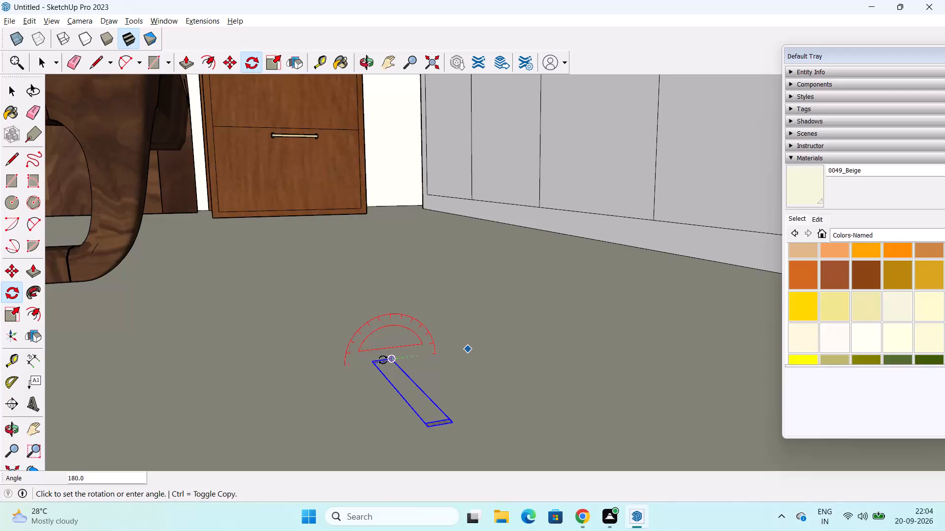
left_click(383, 360)
key("space")
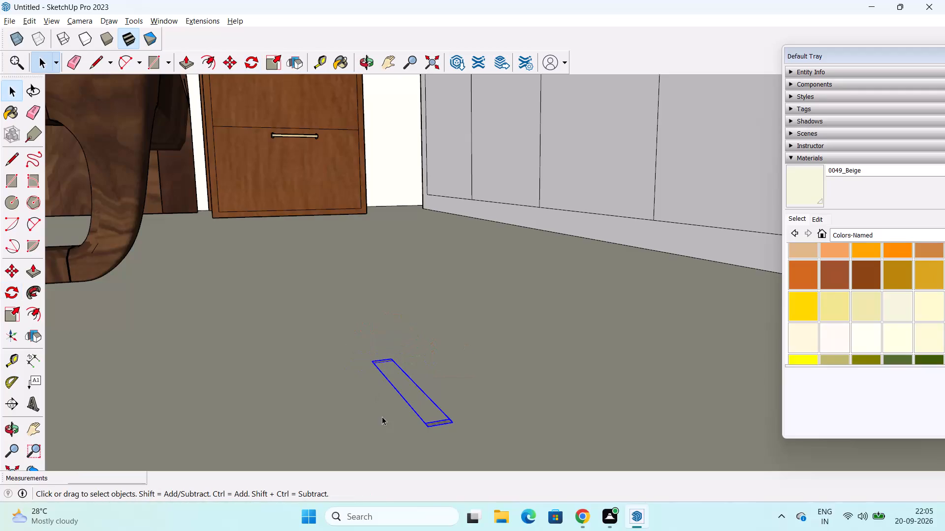
Move the handle straight up 1 9/16" so it clears the floor surface.
key("m")
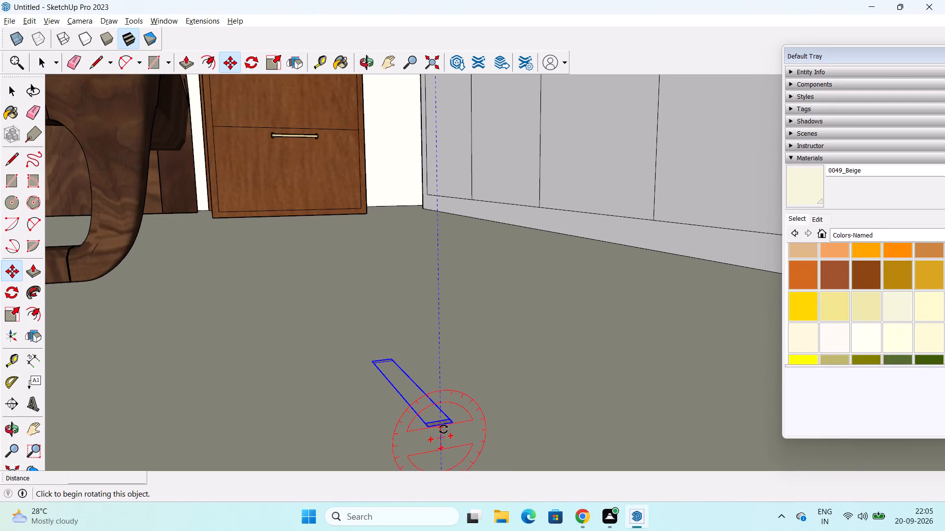
left_click(429, 426)
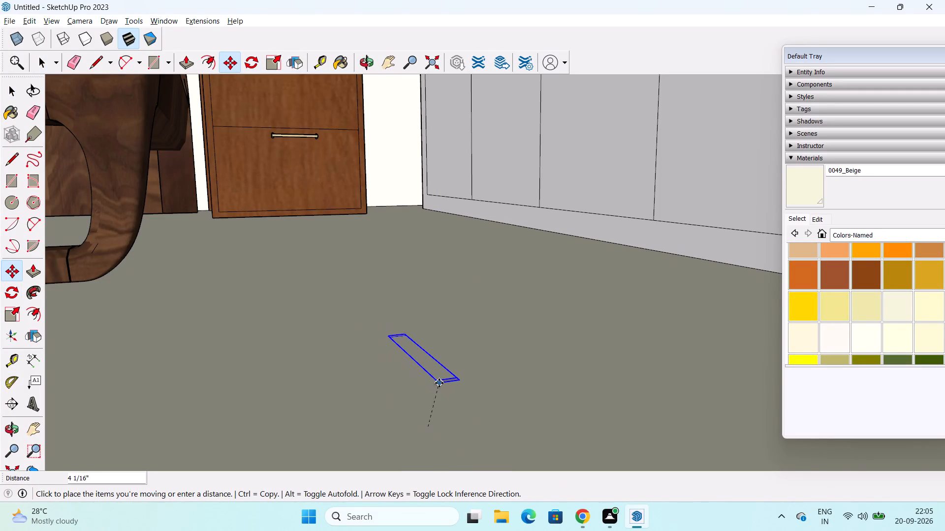
middle_click_drag(425, 380, 481, 345)
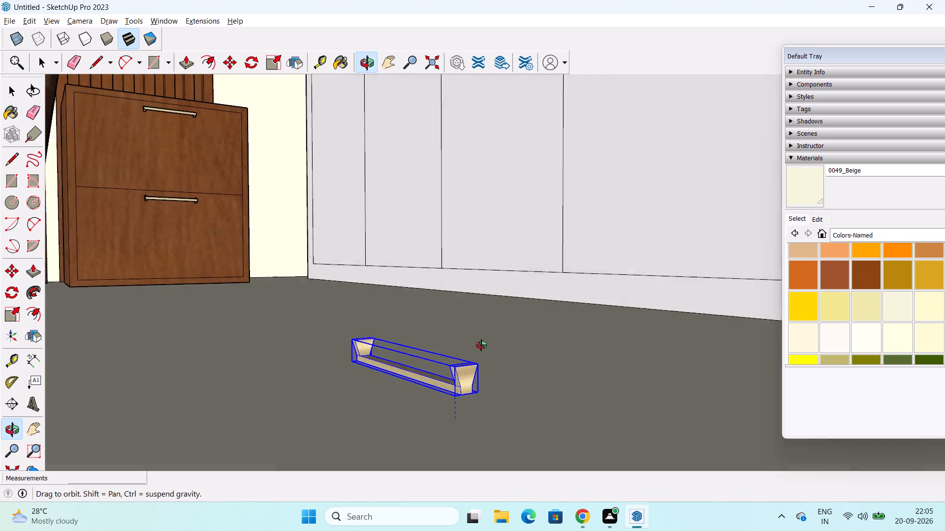
middle_click_drag(481, 345, 398, 360)
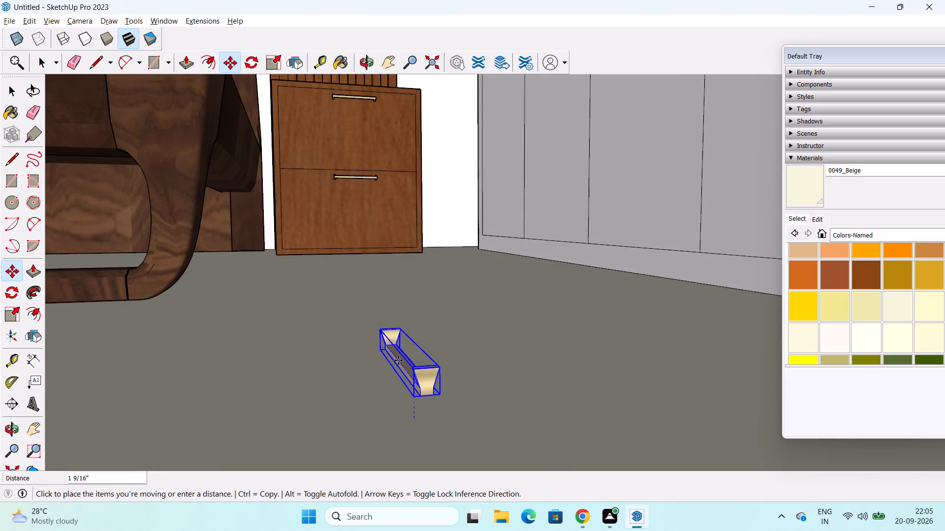
left_click(398, 360)
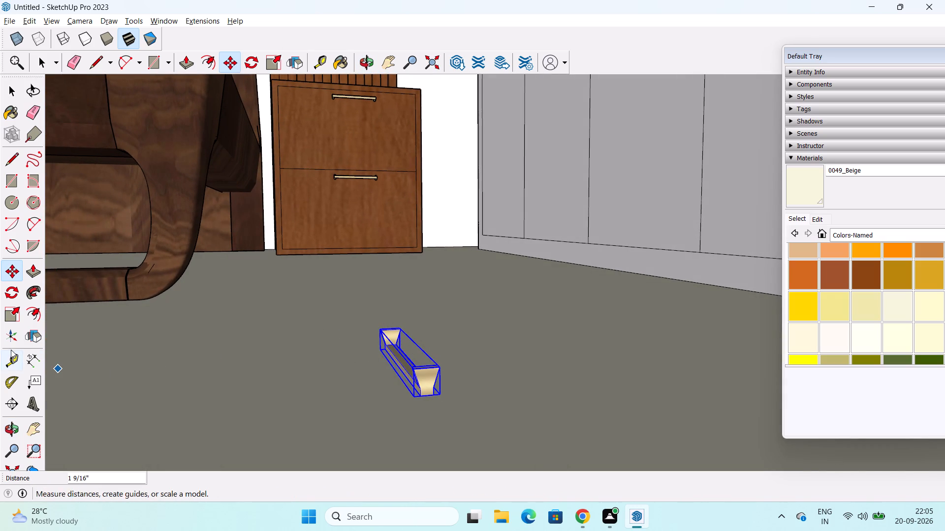
Rotate the handle 90° about the red axis, centred on its near lower end.
left_click(12, 294)
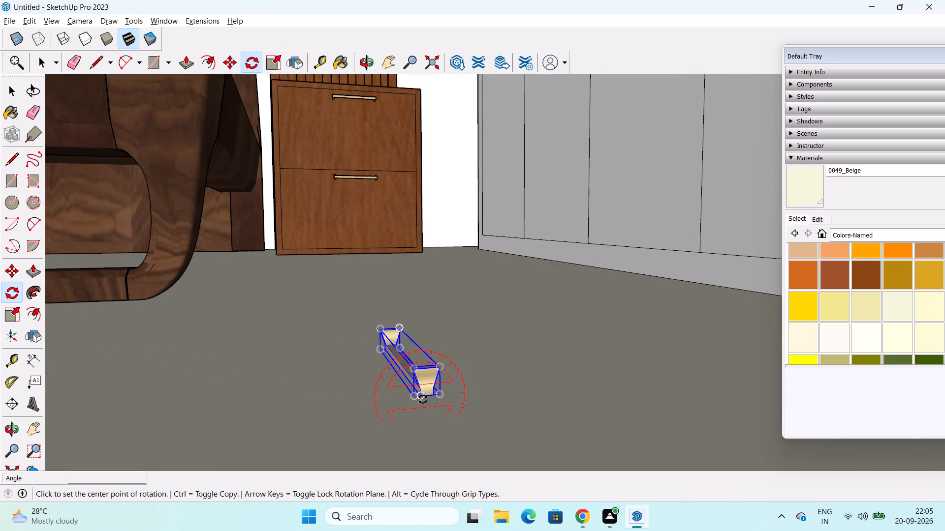
left_click(423, 399)
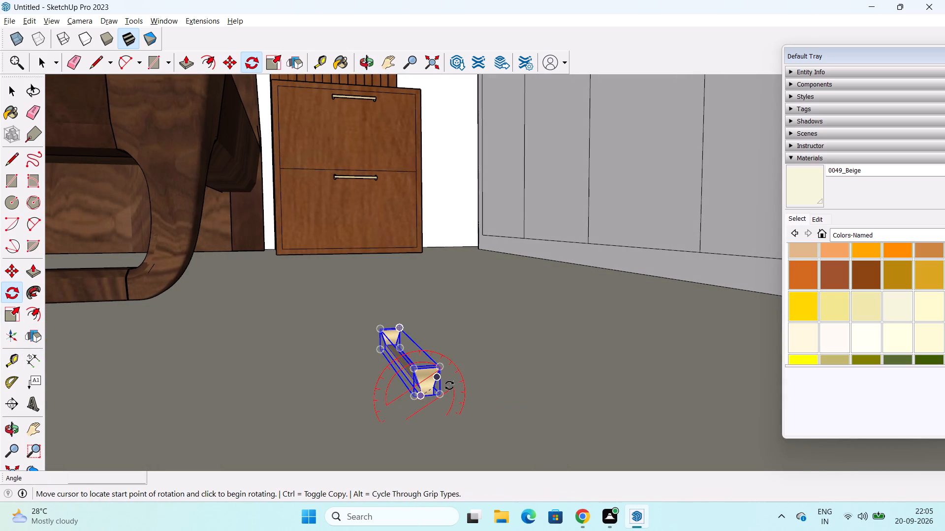
left_click(449, 386)
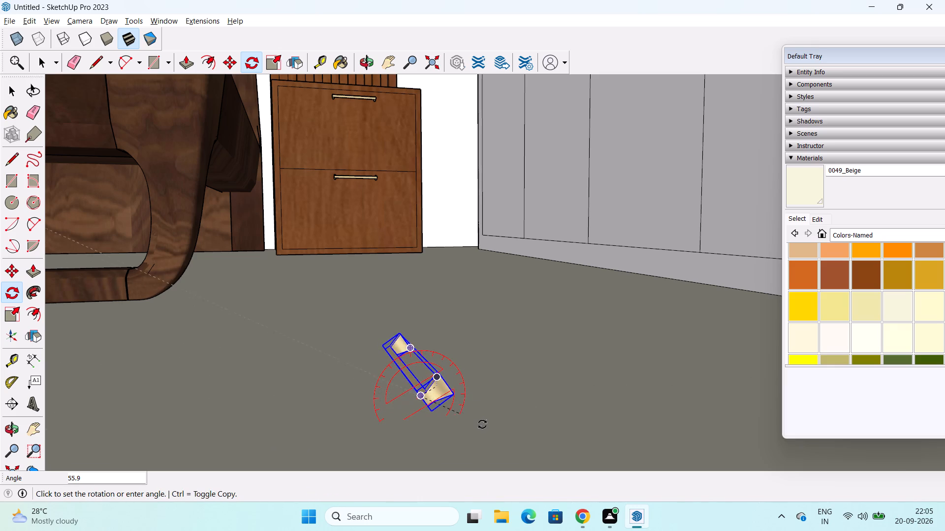
left_click(462, 468)
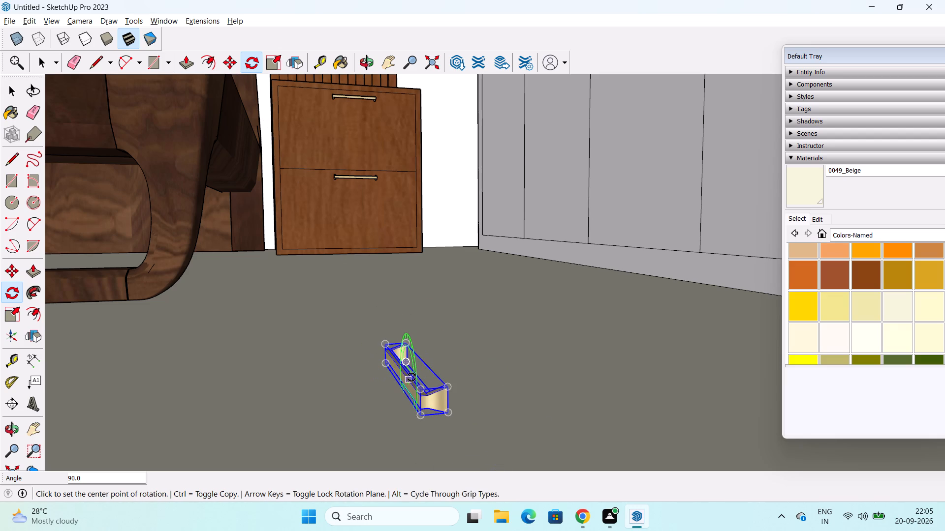
Rotate the handle 90° about the green axis so that it stands upright.
left_click(411, 377)
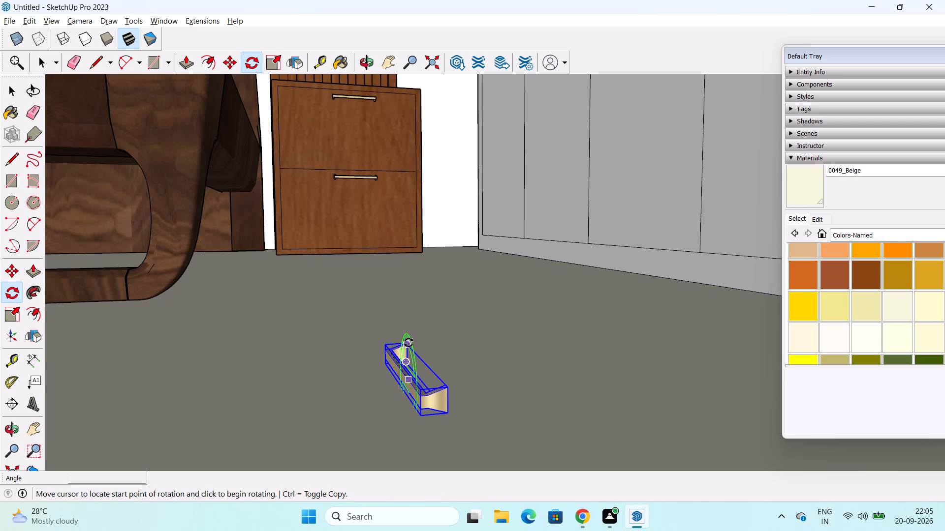
left_click(399, 324)
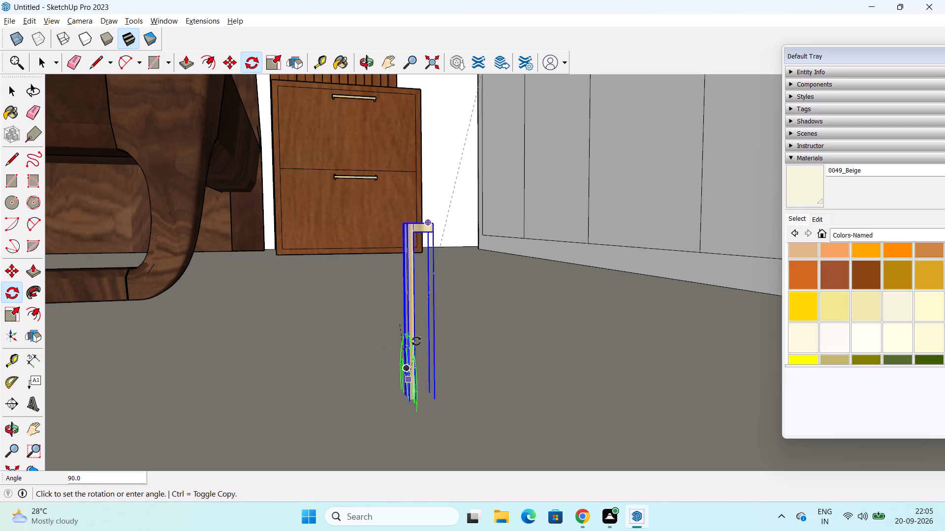
left_click(416, 341)
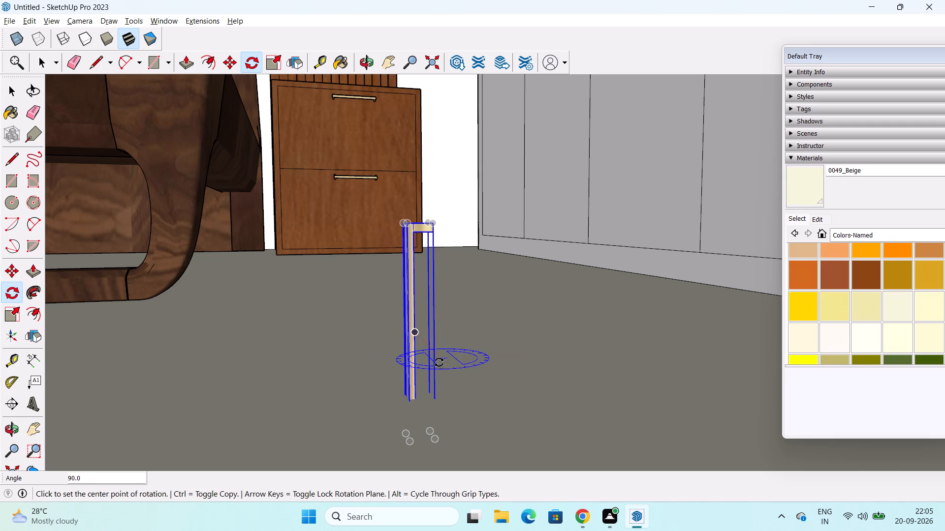
key("space")
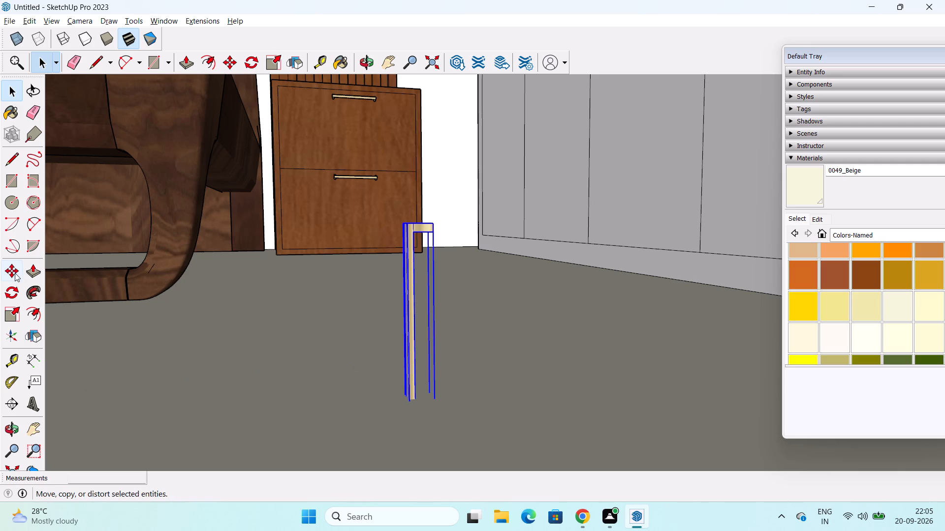
Move the upright handle about 8' 6 11/16" onto the wardrobe door nearest the bed wall, mid-height beside the seam with the second door.
left_click(13, 272)
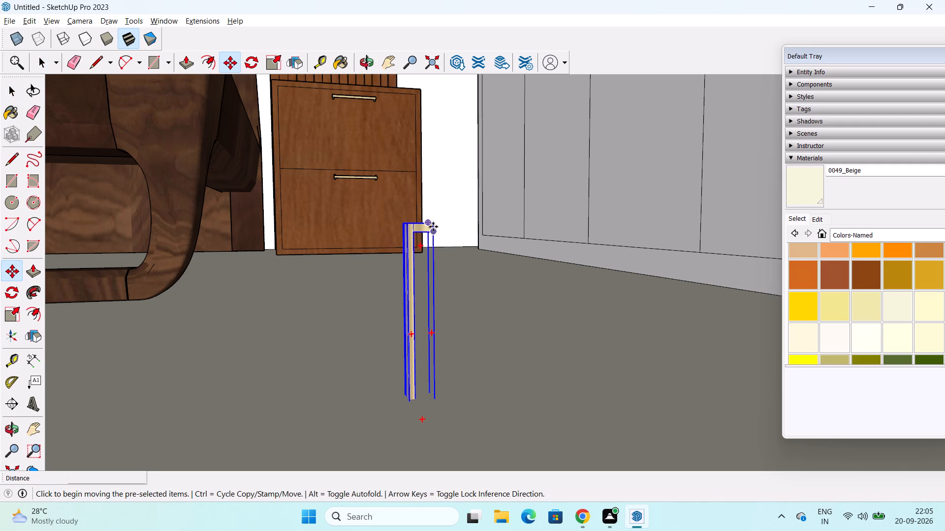
left_click(433, 225)
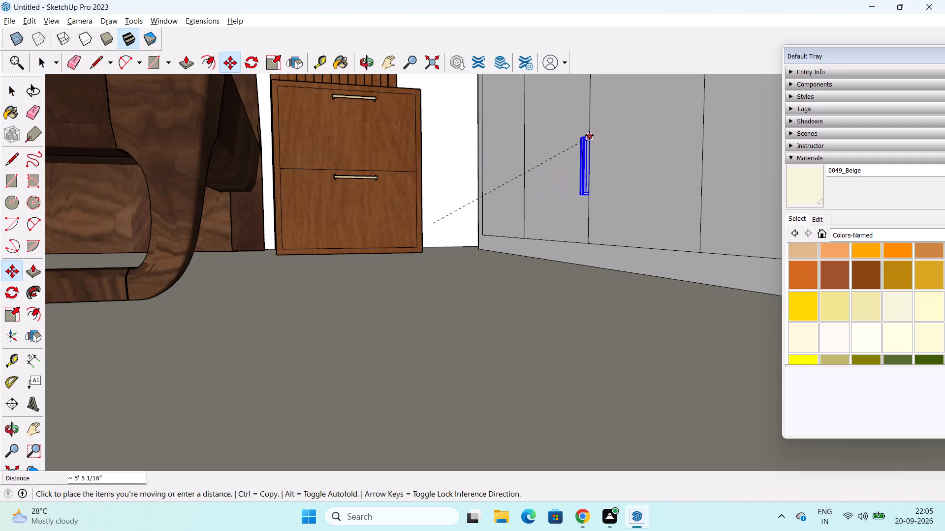
middle_click_drag(590, 133, 486, 345, "shift")
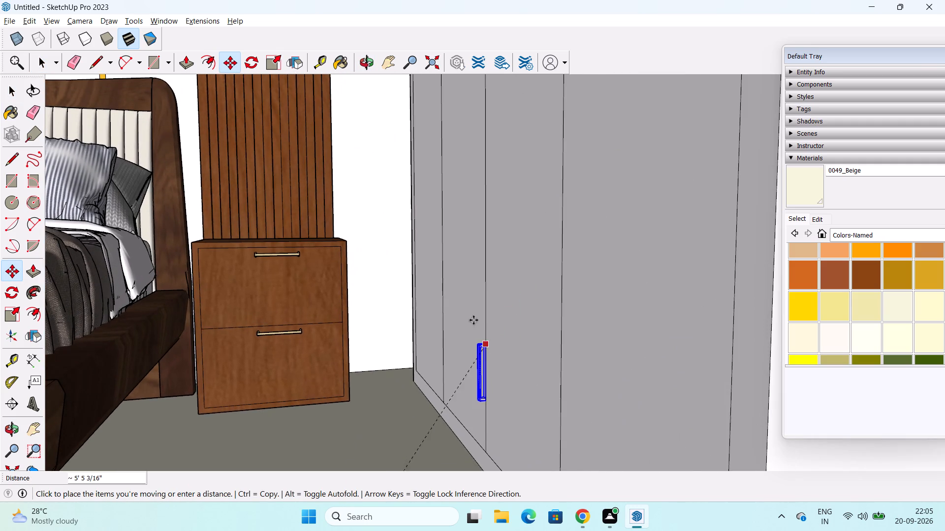
scroll(453, 263, "down", 2)
middle_click_drag(460, 238, 596, 349)
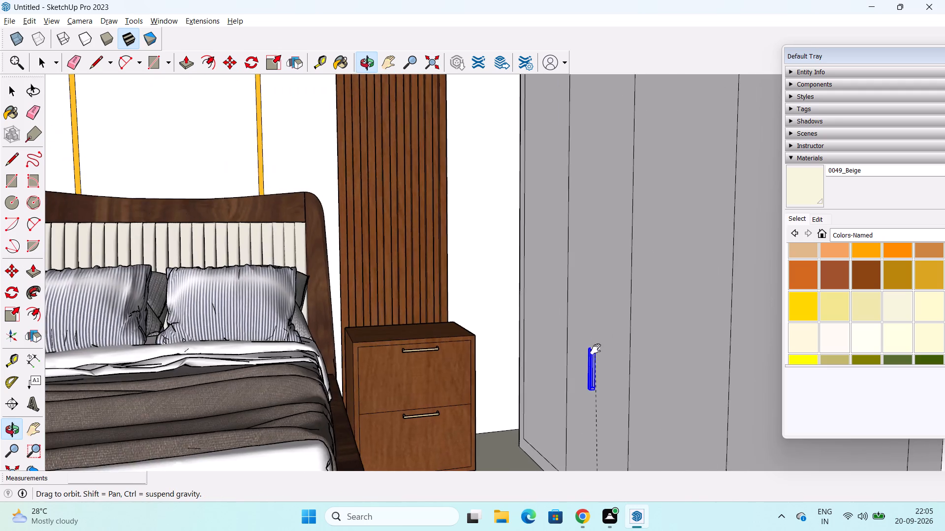
middle_click_drag(596, 349, 597, 349)
scroll(599, 346, "down", 6)
middle_click_drag(604, 331, 720, 301)
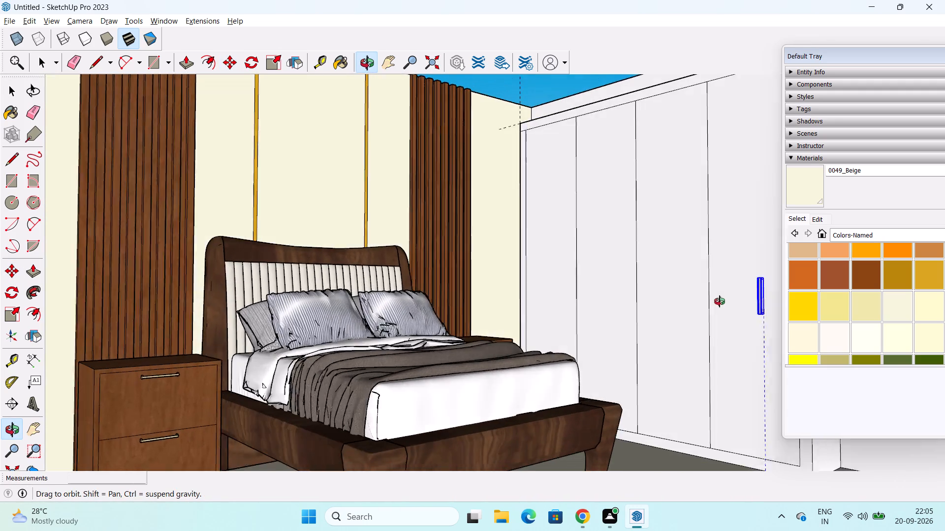
middle_click_drag(720, 301, 727, 301)
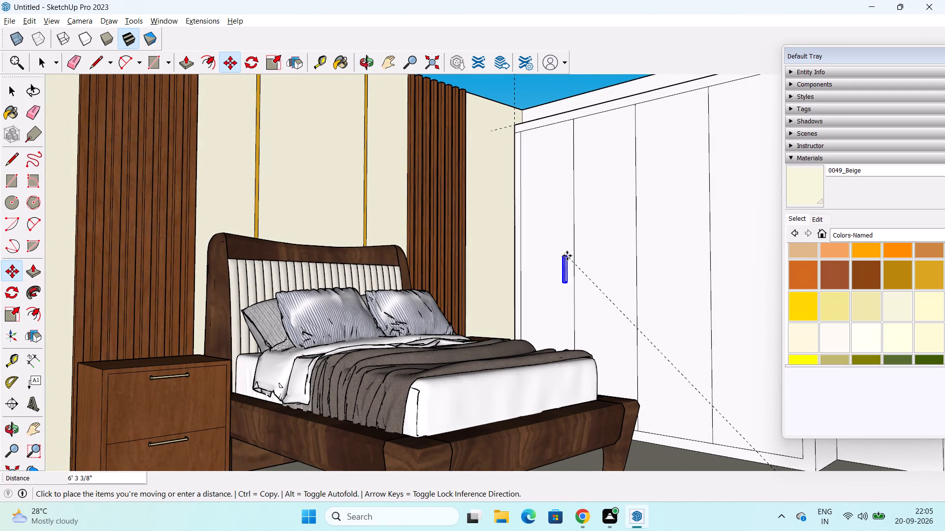
middle_click_drag(567, 256, 628, 332)
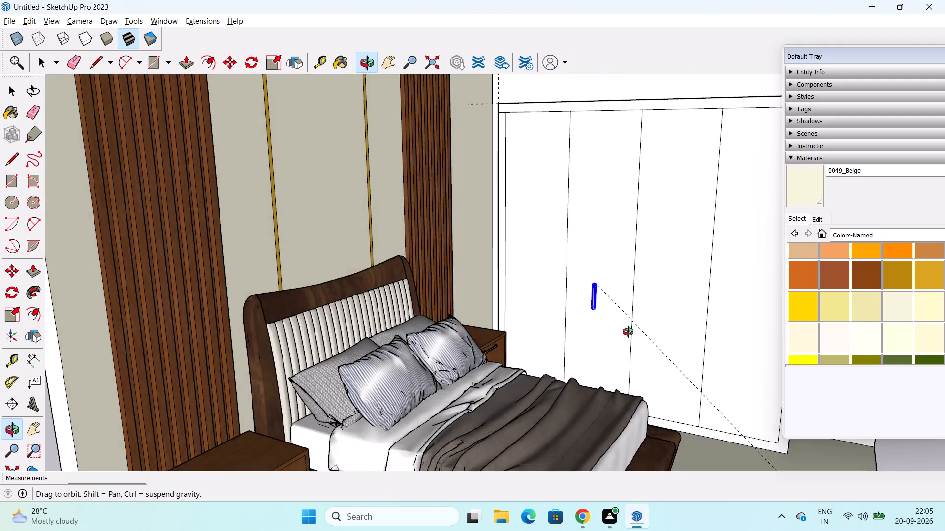
middle_click_drag(628, 332, 578, 412)
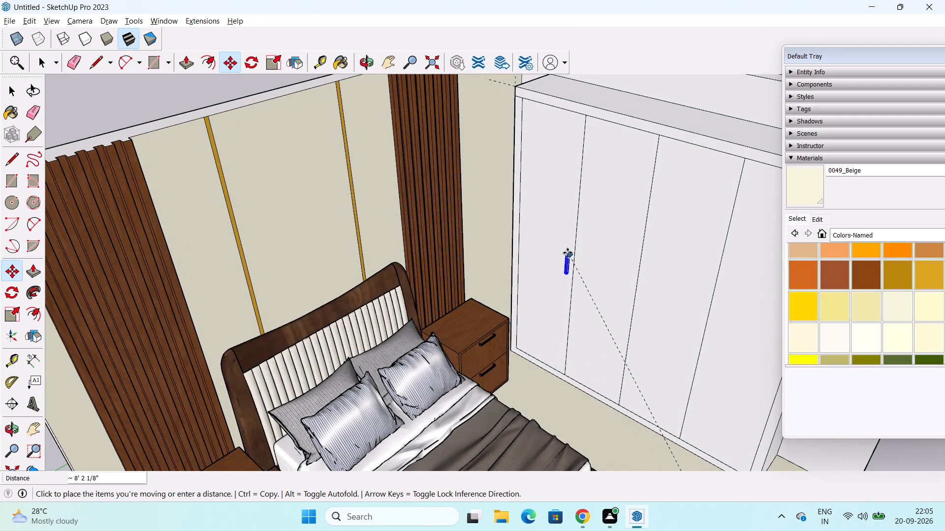
middle_click_drag(566, 251, 583, 246)
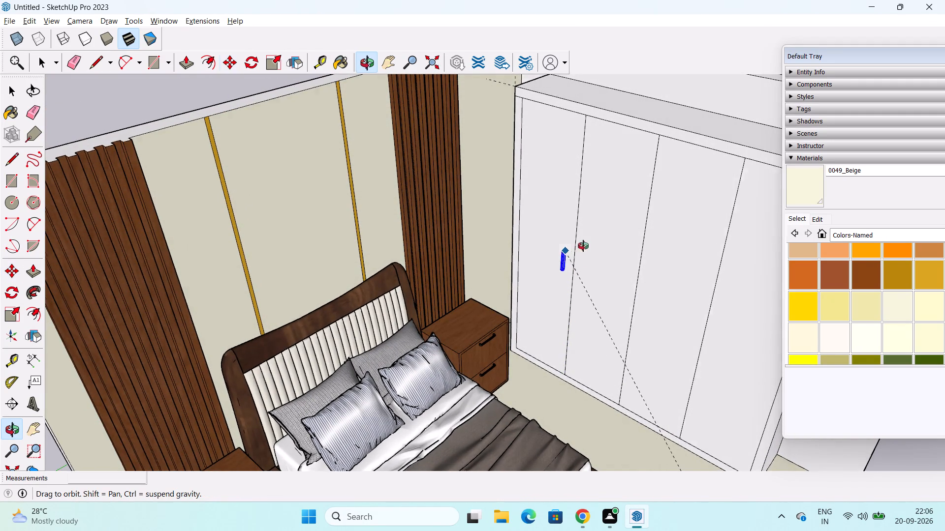
middle_click_drag(583, 246, 656, 223)
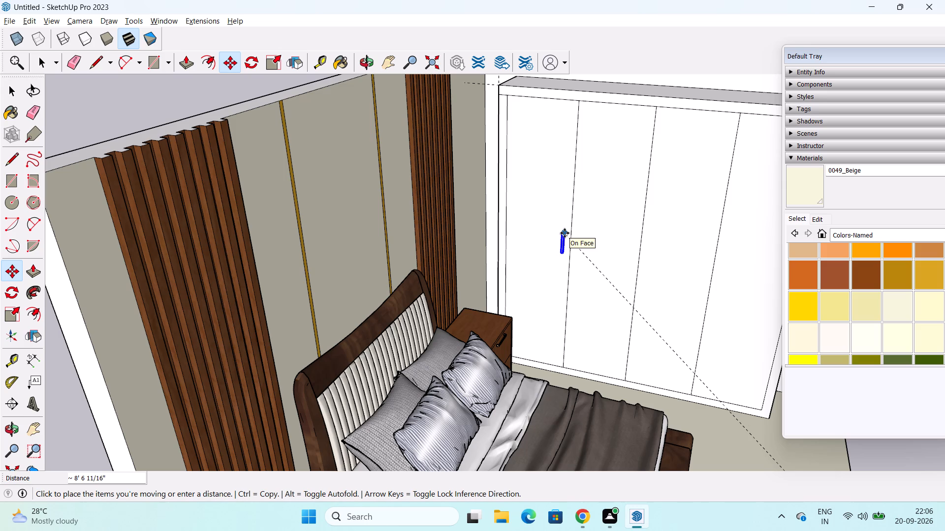
left_click(565, 233)
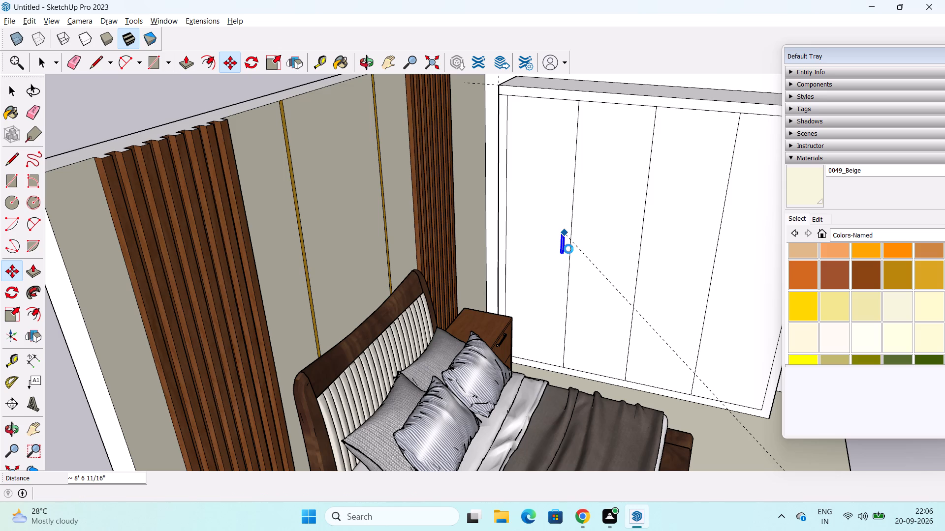
Scale the wardrobe door handle lengthwise by about 1.59 from its bottom end, making it taller.
middle_click_drag(560, 316, 378, 297)
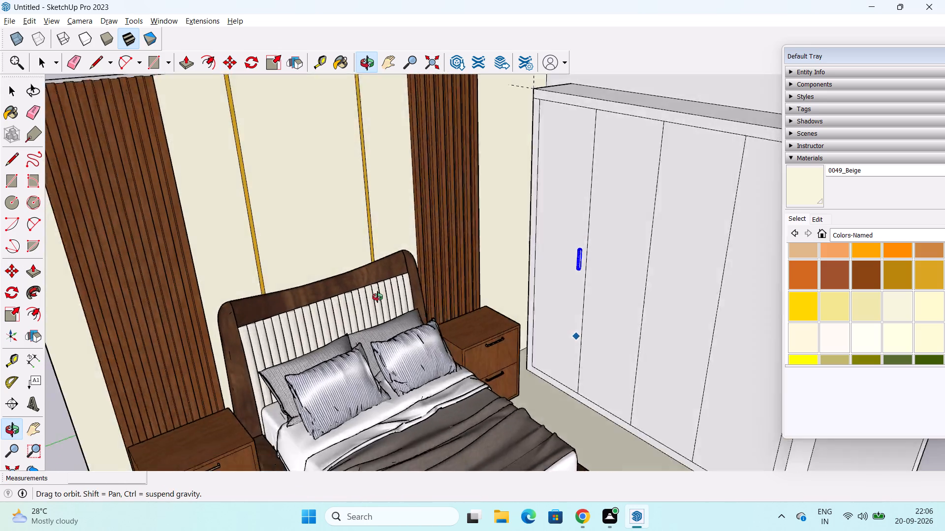
middle_click_drag(378, 297, 349, 291)
scroll(591, 269, "up", 5)
middle_click_drag(585, 280, 519, 320)
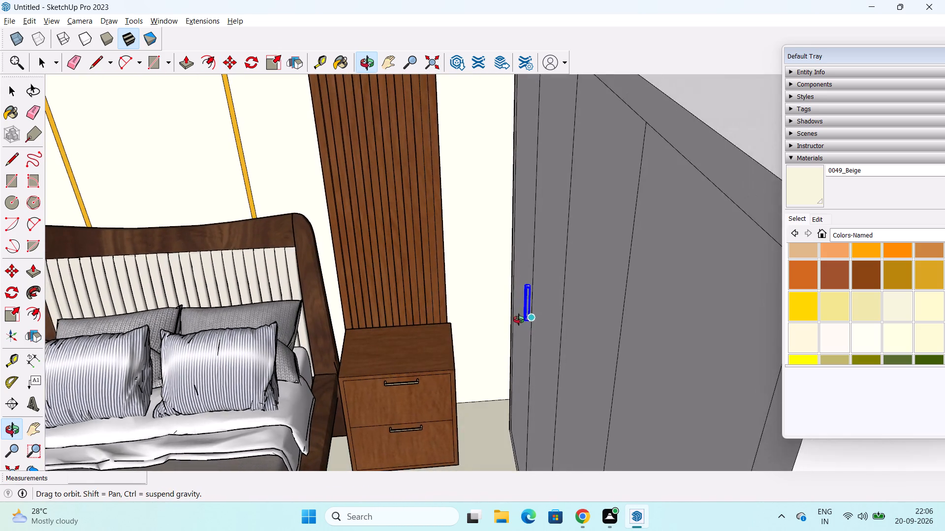
middle_click_drag(519, 320, 506, 327)
scroll(508, 336, "up", 9)
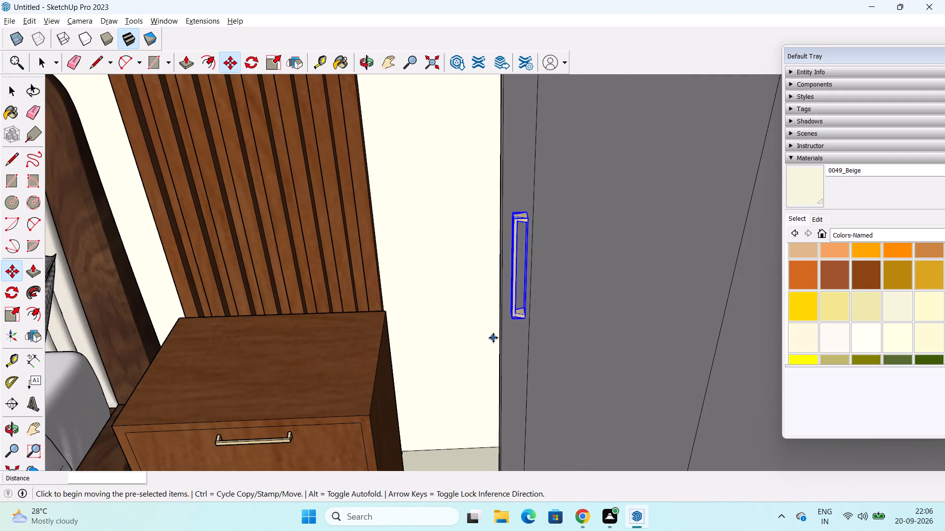
key("space")
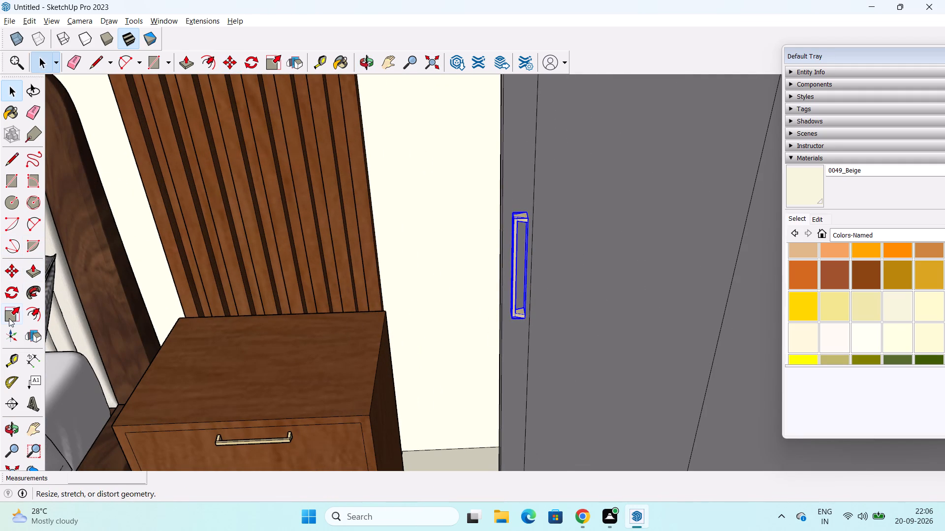
left_click(10, 318)
middle_click_drag(520, 277, 759, 139)
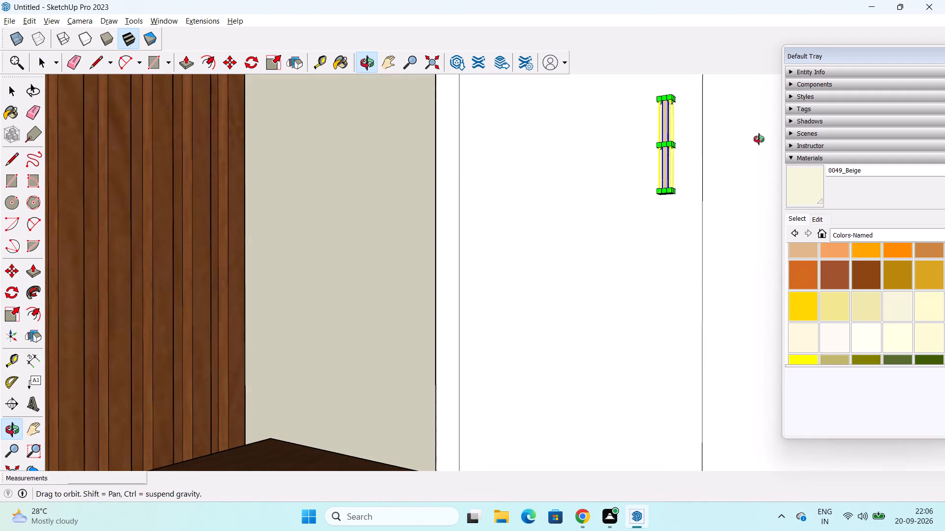
middle_click_drag(759, 139, 759, 139)
middle_click_drag(646, 214, 673, 141)
middle_click_drag(637, 212, 618, 249)
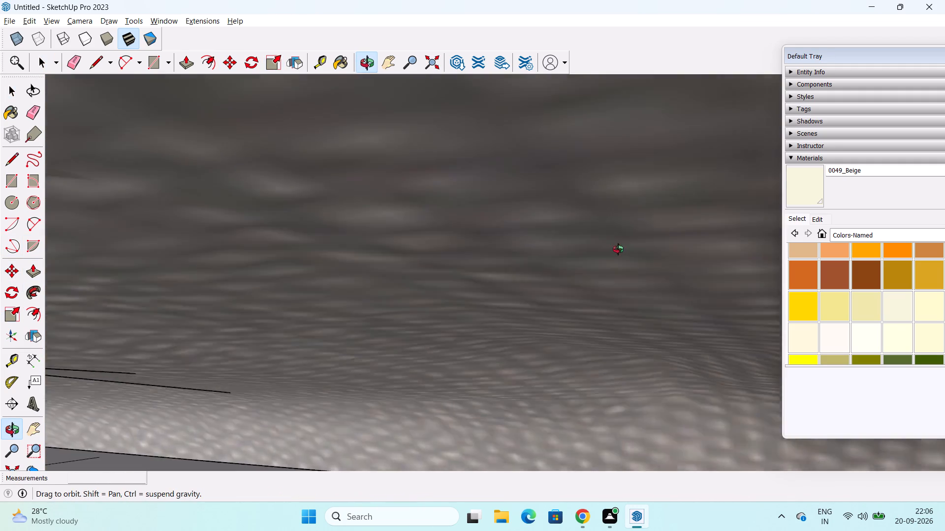
middle_click_drag(618, 249, 525, 379)
scroll(618, 158, "down", 7)
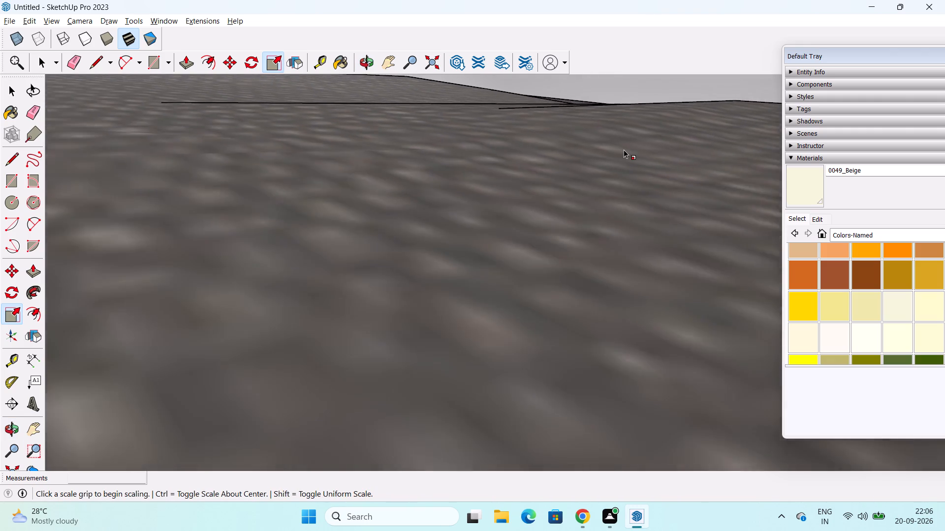
scroll(624, 149, "down", 20)
scroll(624, 149, "down", 2)
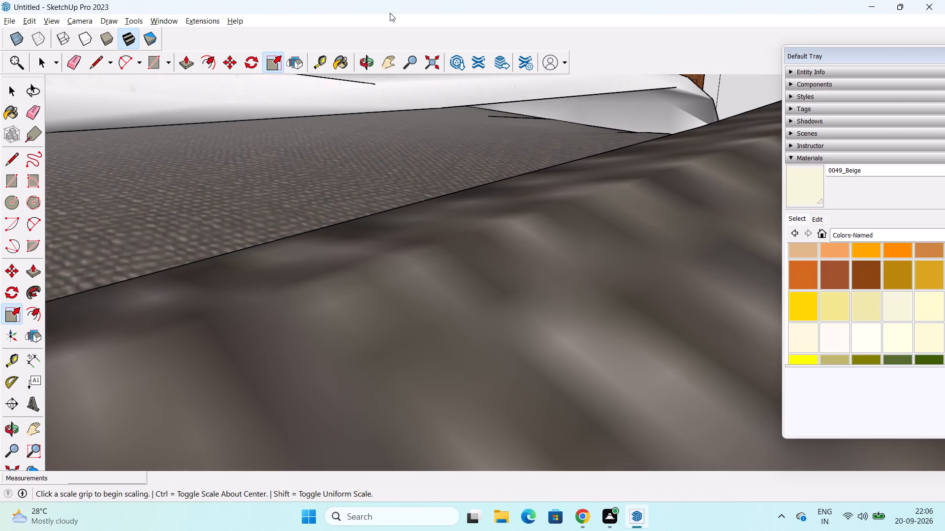
left_click(430, 65)
scroll(620, 215, "up", 1)
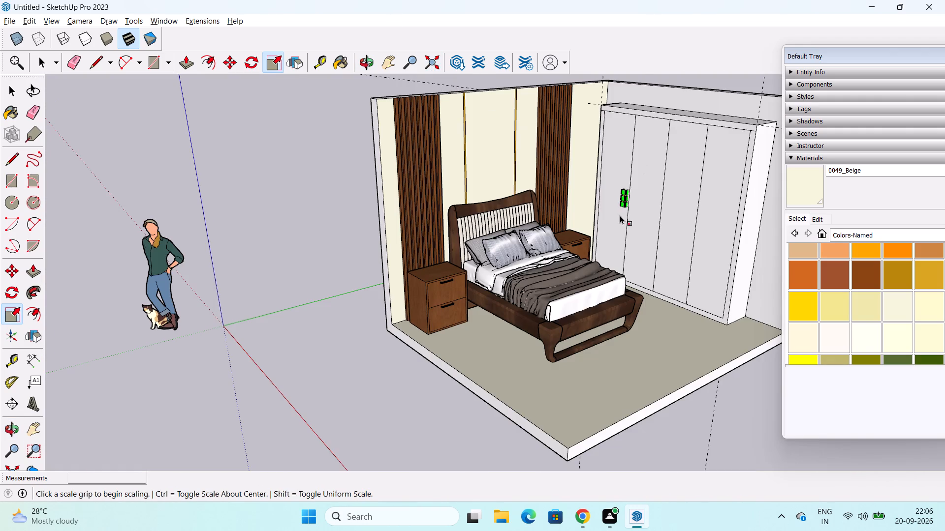
scroll(620, 215, "up", 19)
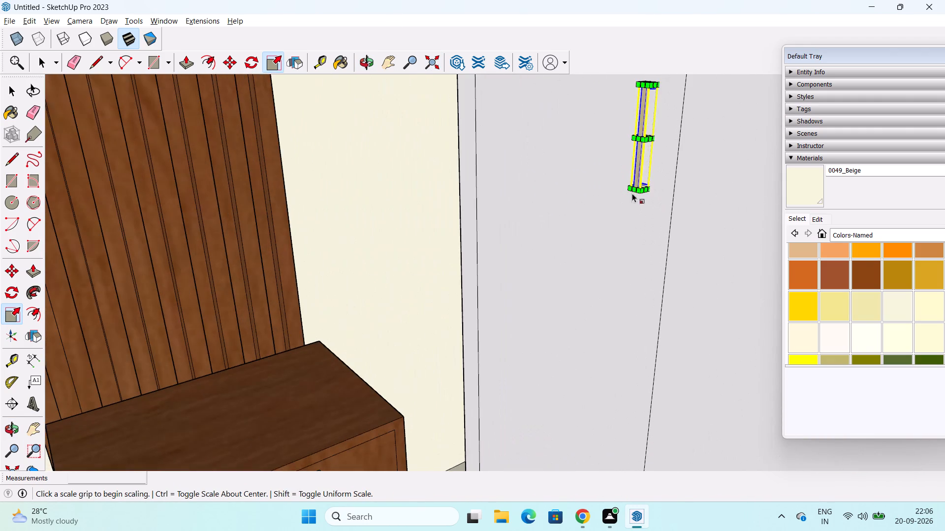
middle_click_drag(641, 183, 651, 138)
scroll(639, 172, "up", 7)
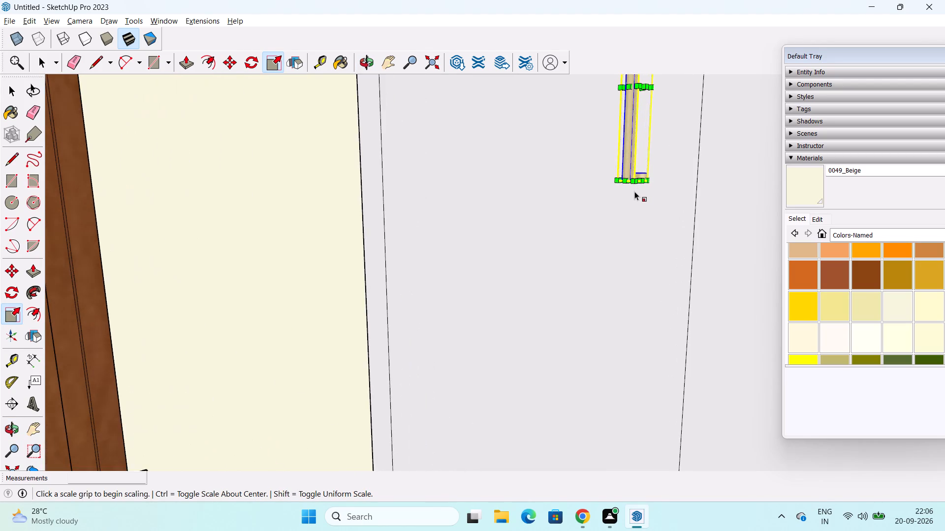
scroll(634, 191, "up", 4)
middle_click_drag(638, 184, 653, 130)
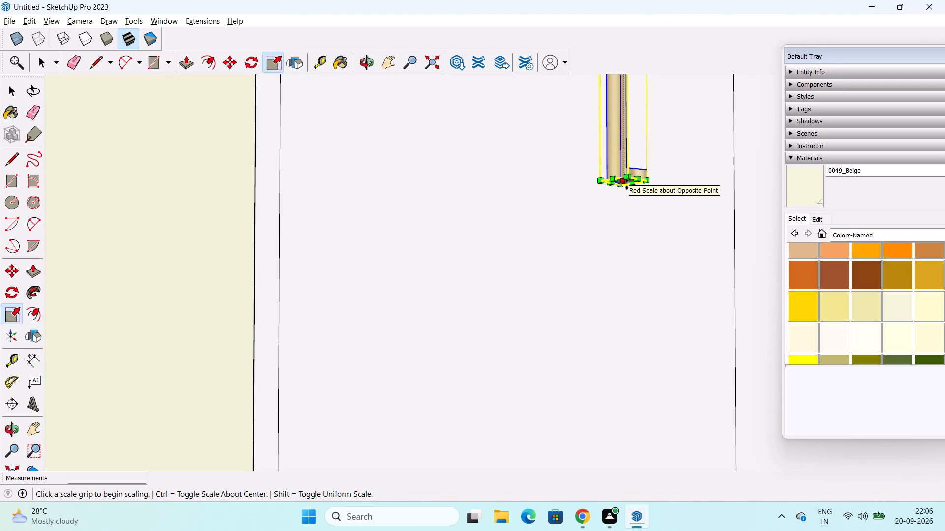
left_click(627, 184)
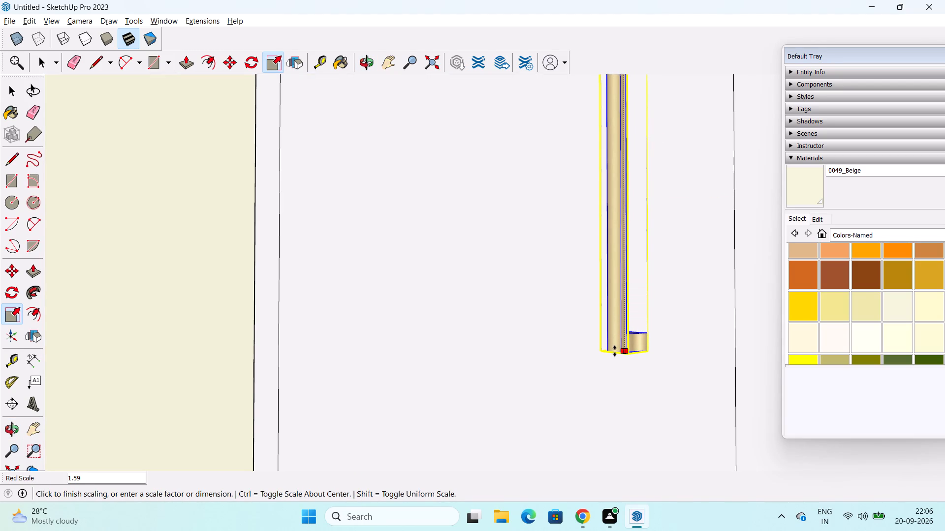
left_click(615, 351)
scroll(634, 321, "down", 12)
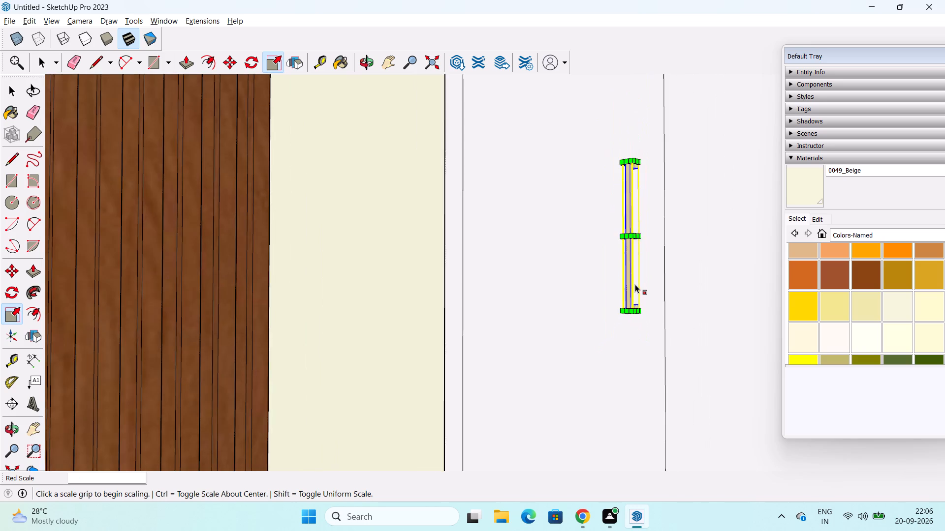
scroll(635, 284, "down", 3)
key("space")
left_click(575, 318)
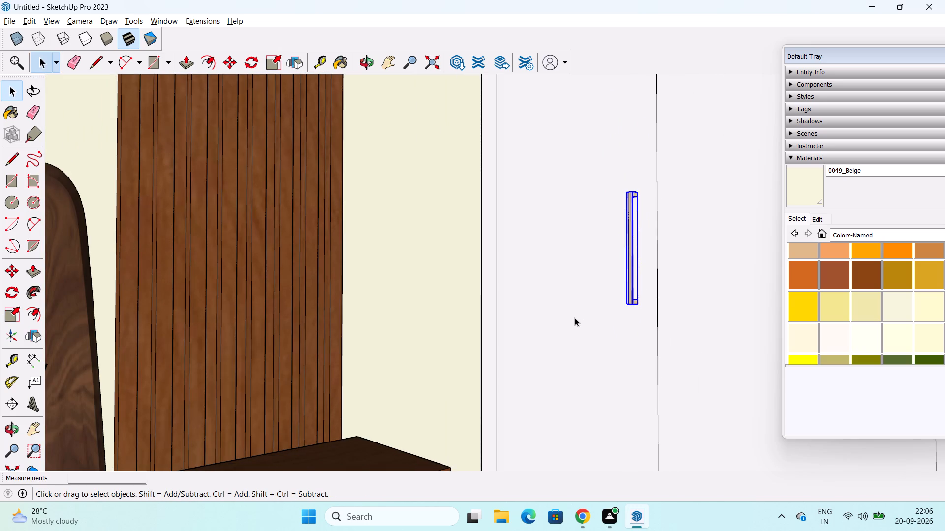
Copy the handle 5" along the red axis onto the second wardrobe door, beside the seam with the first door.
scroll(578, 305, "down", 4)
middle_click_drag(622, 310, 783, 298)
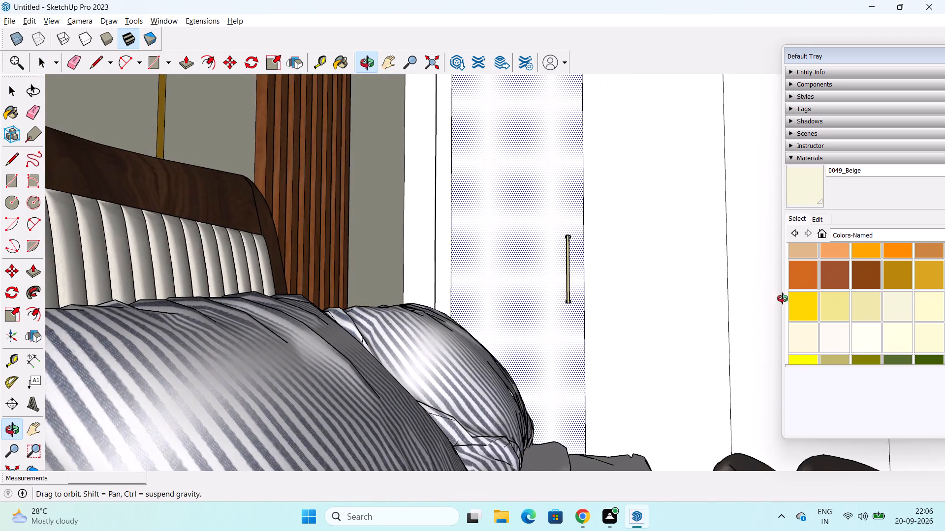
middle_click_drag(783, 298, 506, 325)
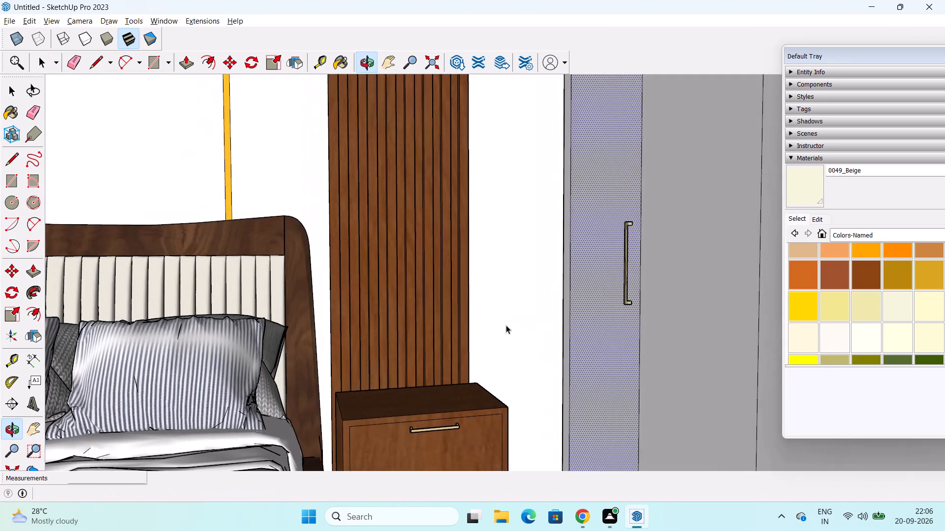
middle_click_drag(622, 223, 718, 264)
scroll(716, 265, "down", 1)
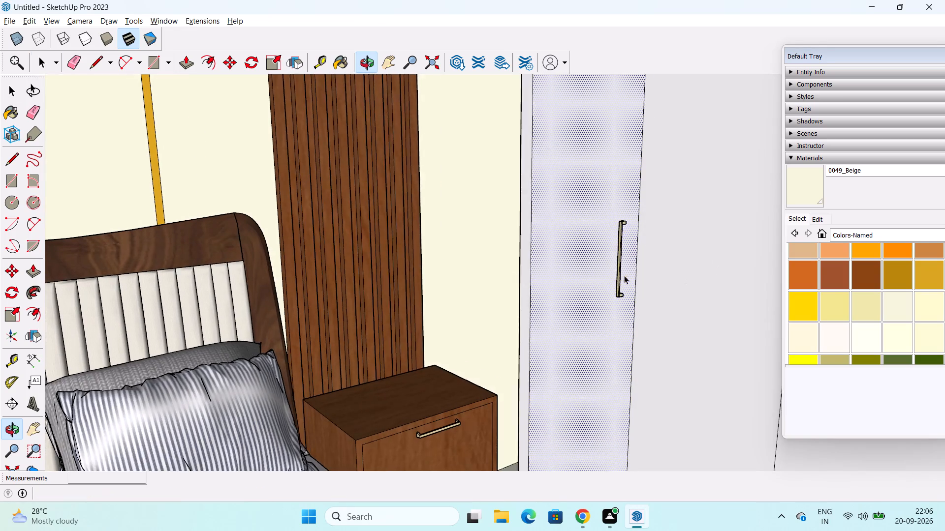
left_click_drag(607, 210, 640, 280)
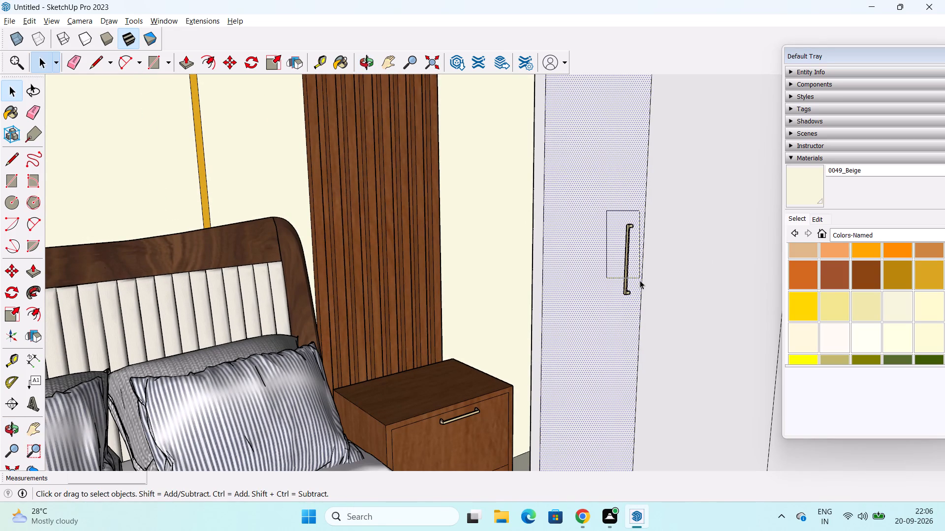
left_click_drag(640, 280, 637, 314)
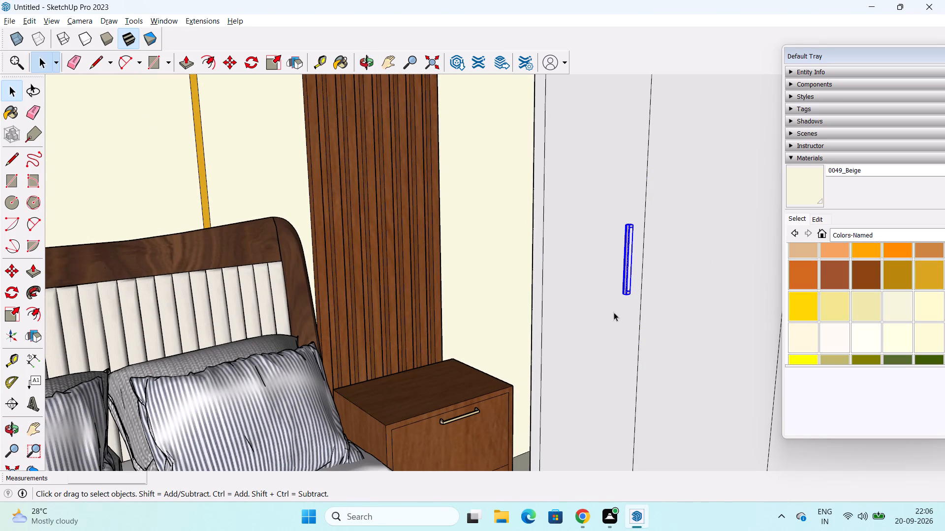
key("m")
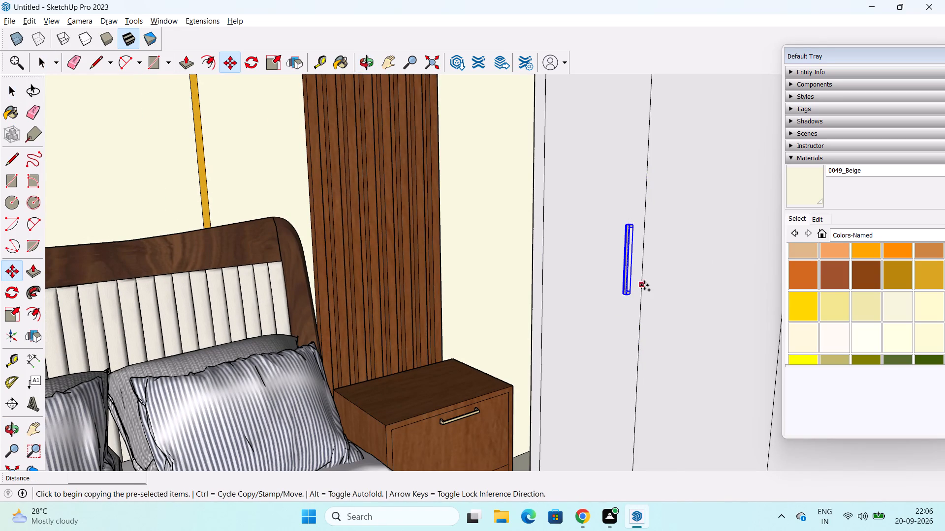
scroll(644, 285, "down", 7)
middle_click_drag(633, 276, 836, 281)
middle_click_drag(722, 269, 721, 267, "shift")
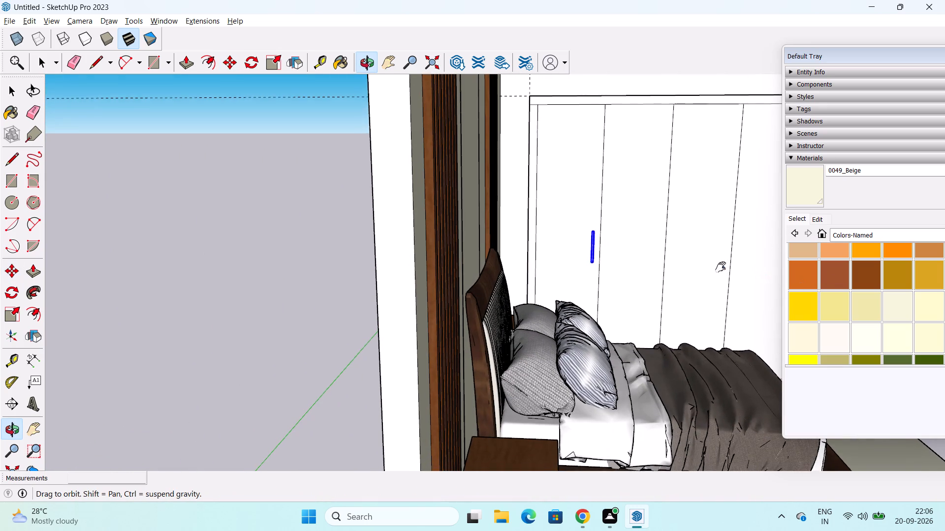
middle_click_drag(721, 267, 650, 275, "shift")
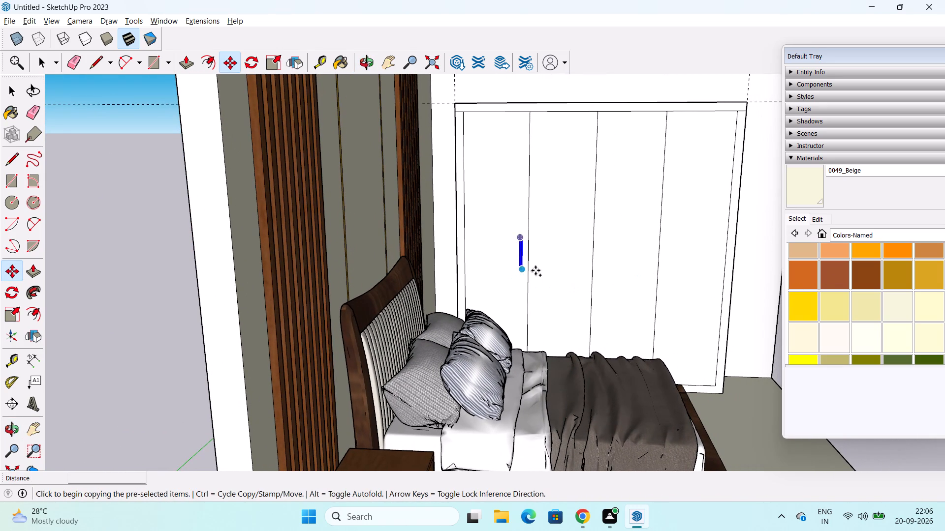
left_click(519, 271)
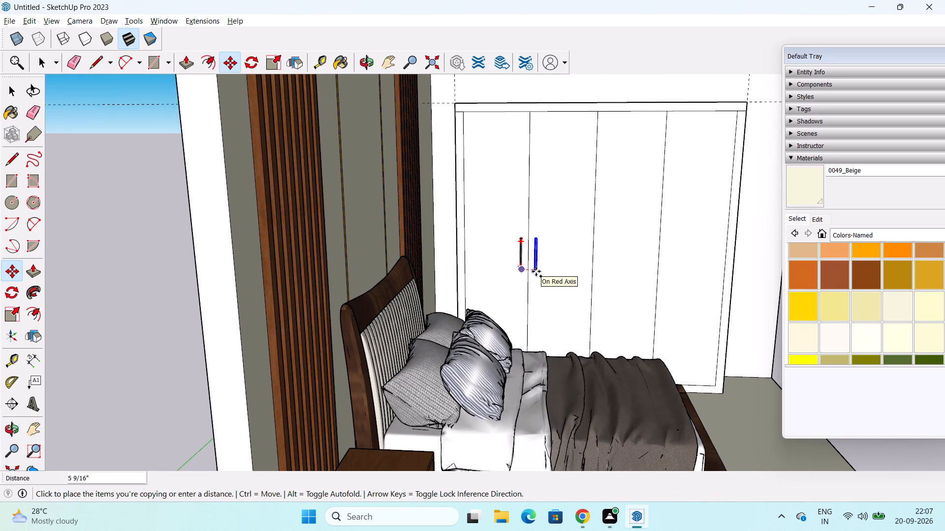
scroll(536, 271, "up", 2)
middle_click_drag(536, 271, 506, 280, "shift")
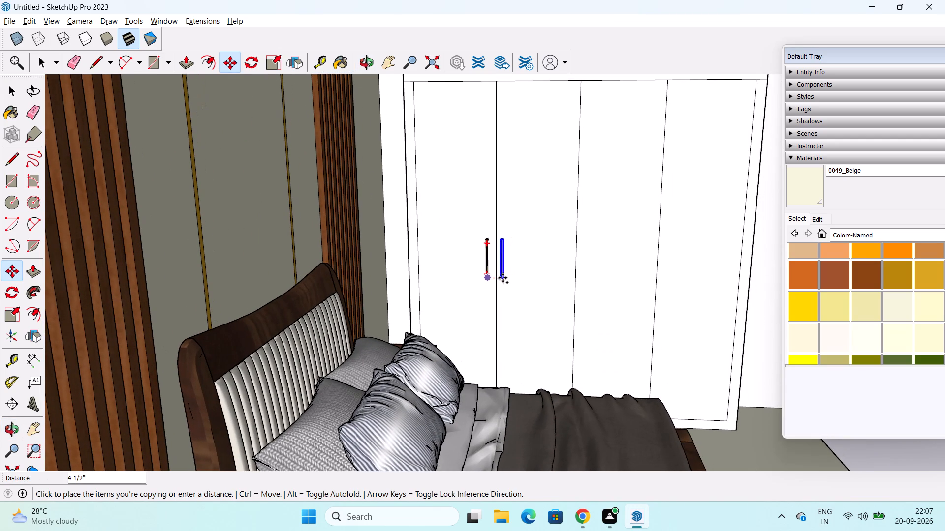
left_click(504, 278)
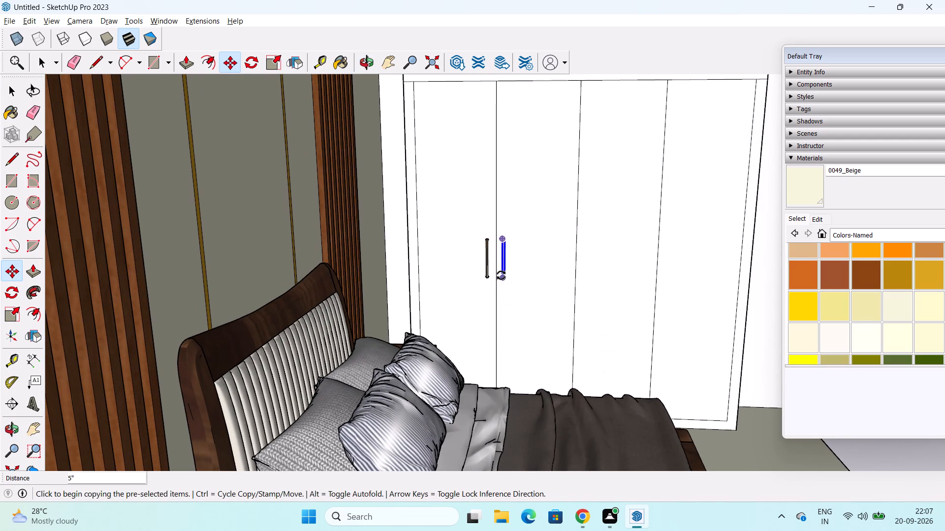
Copy the handle about 1' 8 1/8" to the second door's far edge, and again about 1' 11 15/16" to the third door's far edge.
left_click(507, 279)
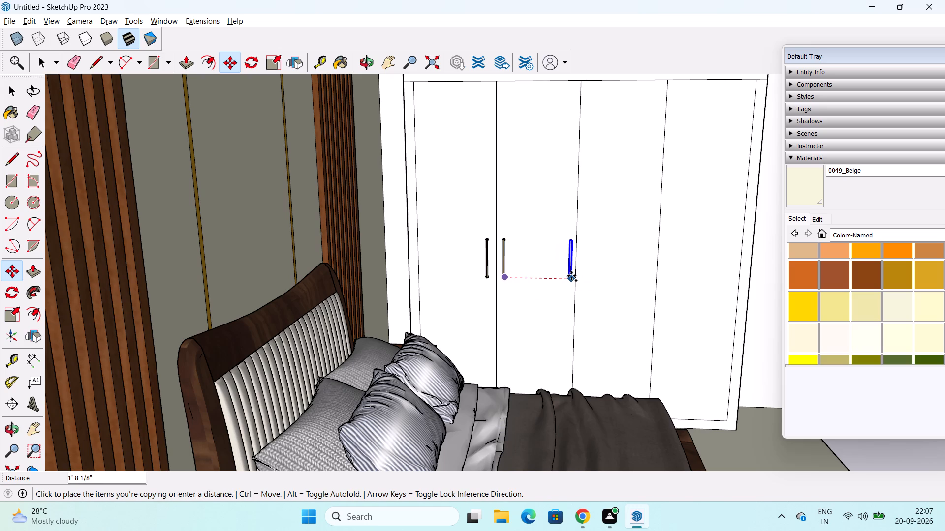
left_click(571, 276)
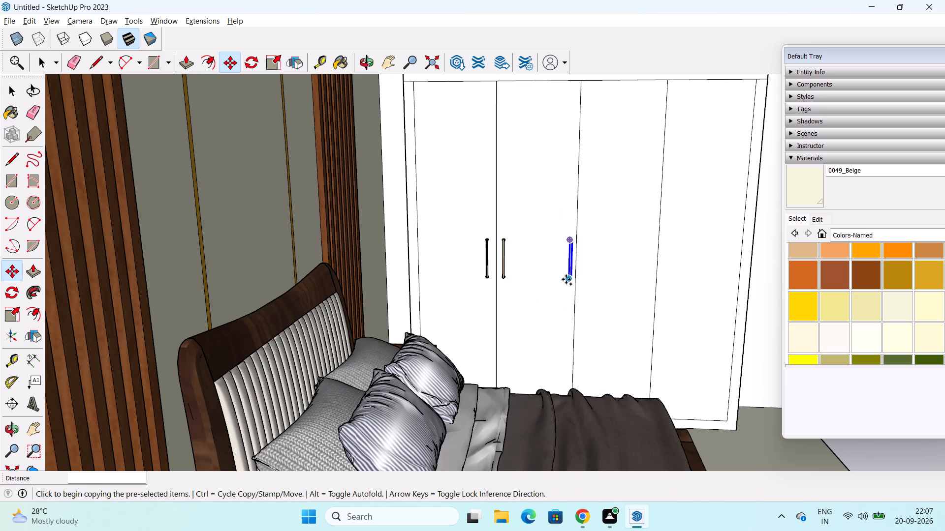
left_click(566, 279)
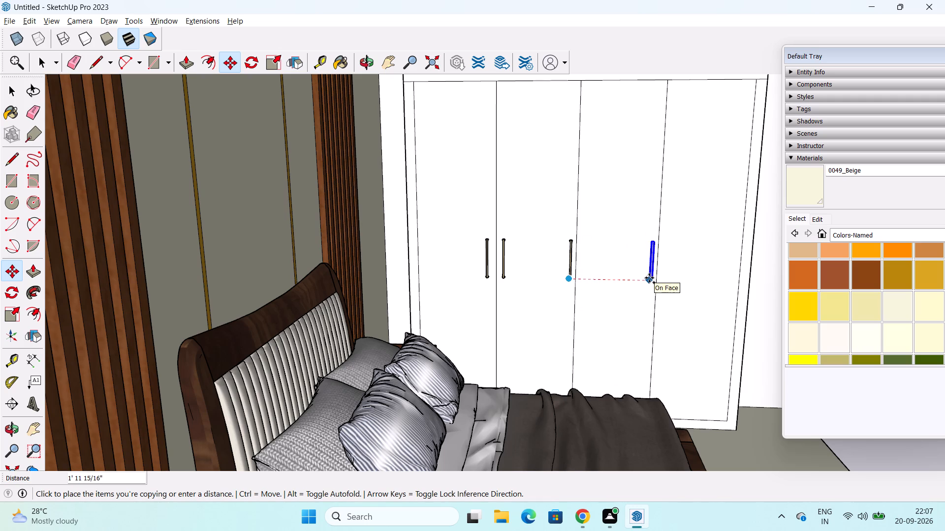
left_click(649, 278)
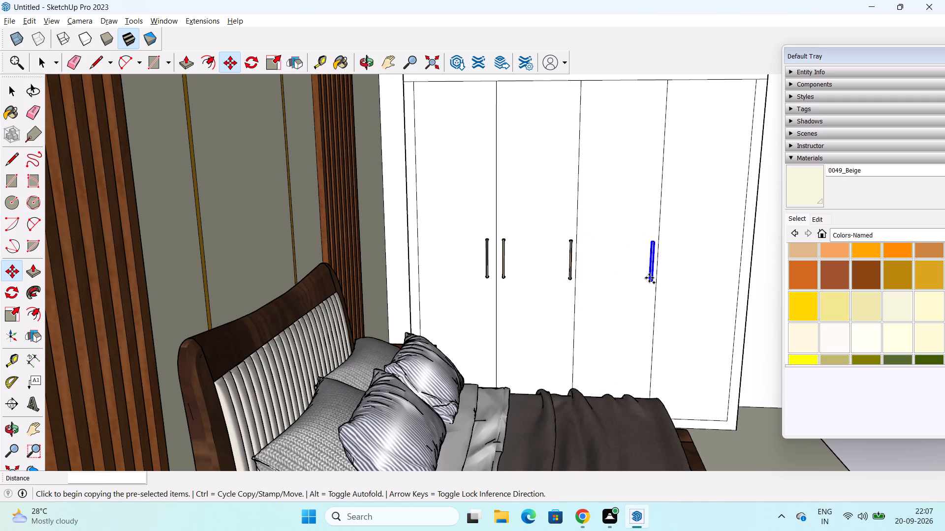
left_click(649, 278)
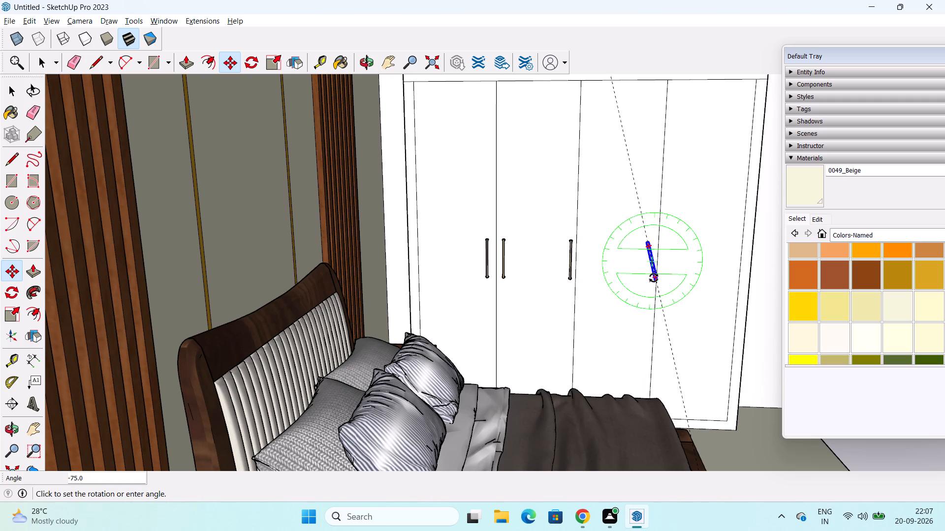
key("Escape")
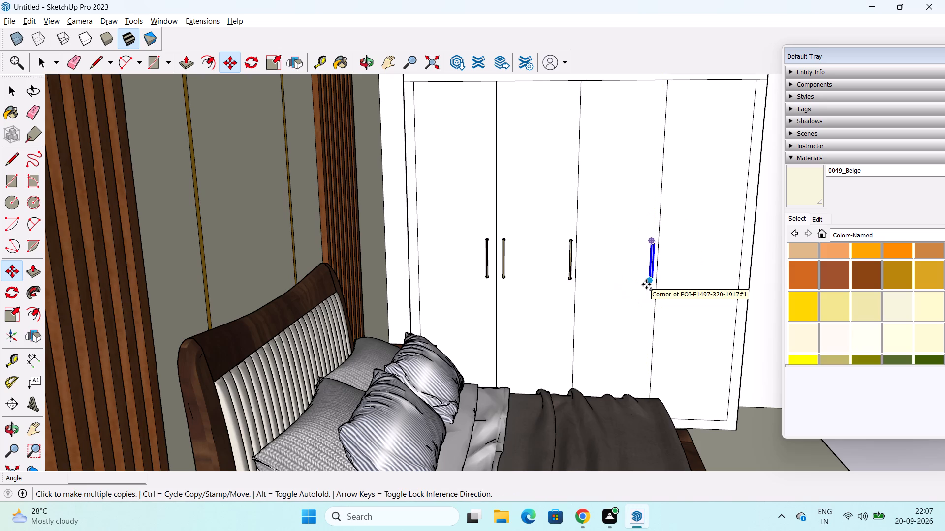
Copy the third door's handle about 3 3/16" across the seam onto the fourth wardrobe door.
left_click(648, 282)
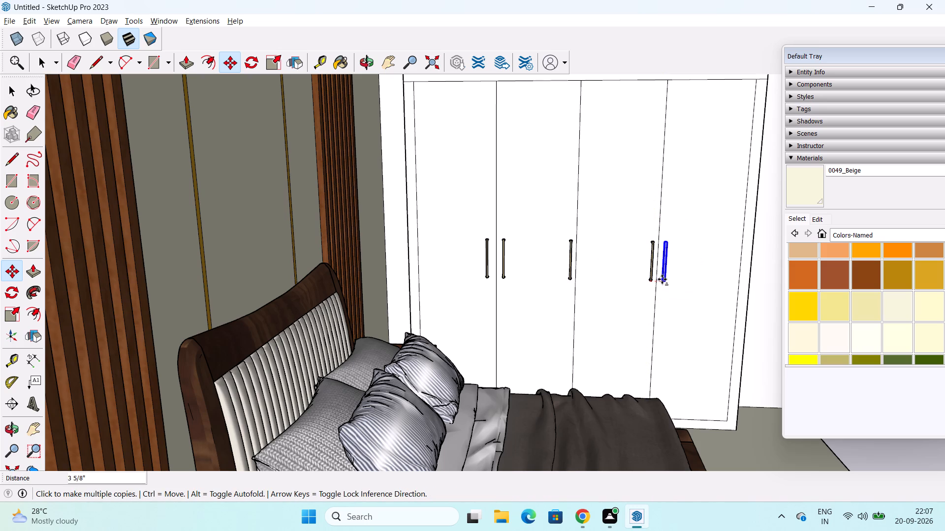
left_click(661, 280)
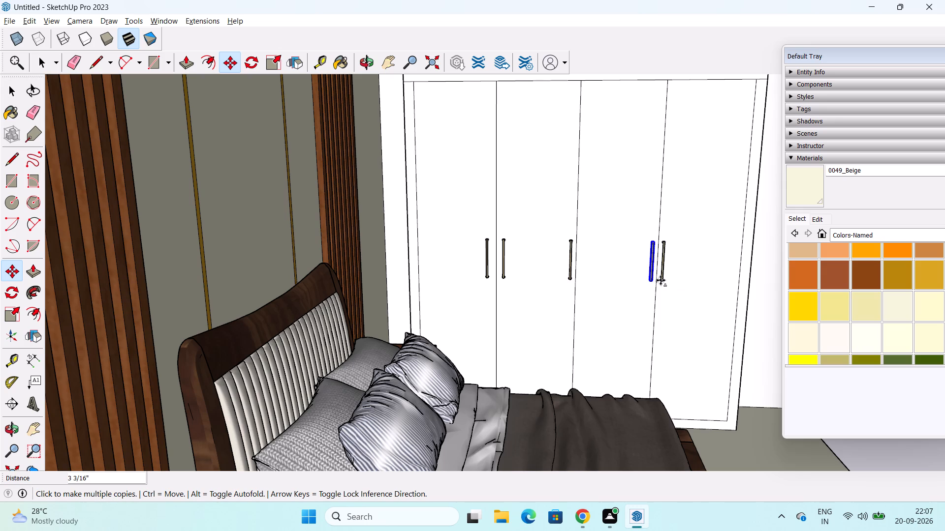
key("space")
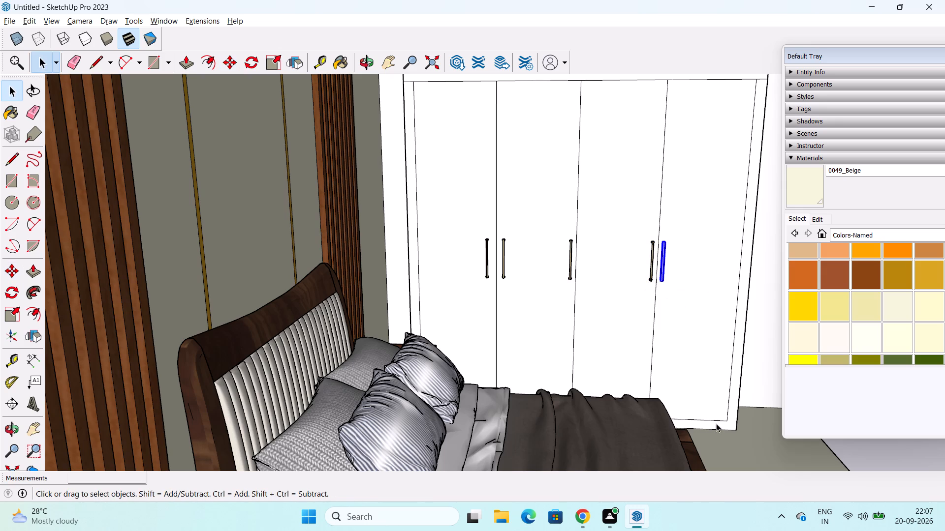
left_click(749, 443)
Switch from the bedroom model to another open application window.
middle_click_drag(731, 411, 685, 378)
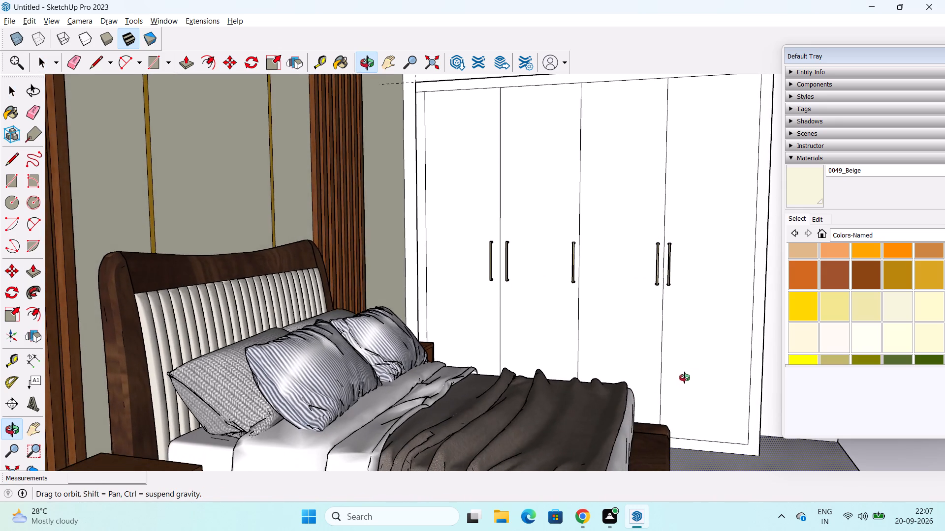
middle_click_drag(685, 378, 697, 370)
scroll(699, 335, "down", 3)
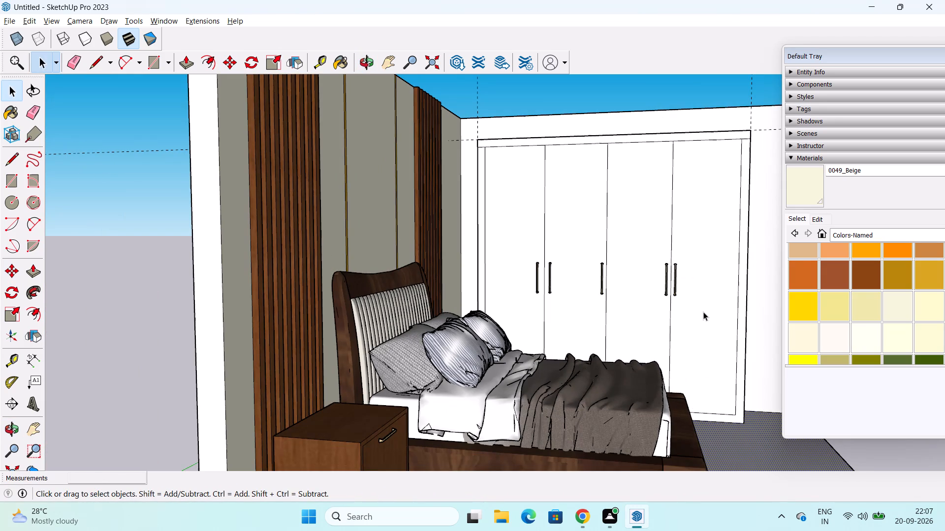
key("alt+Tab")
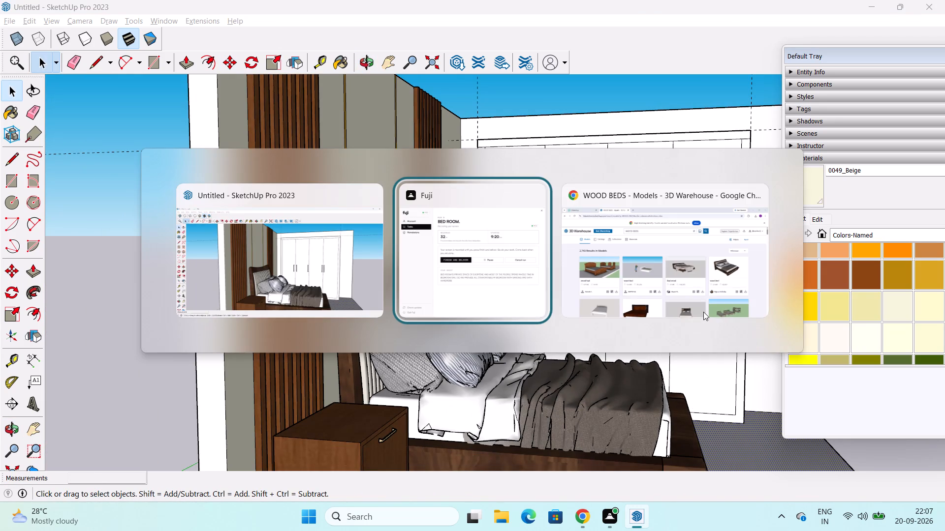
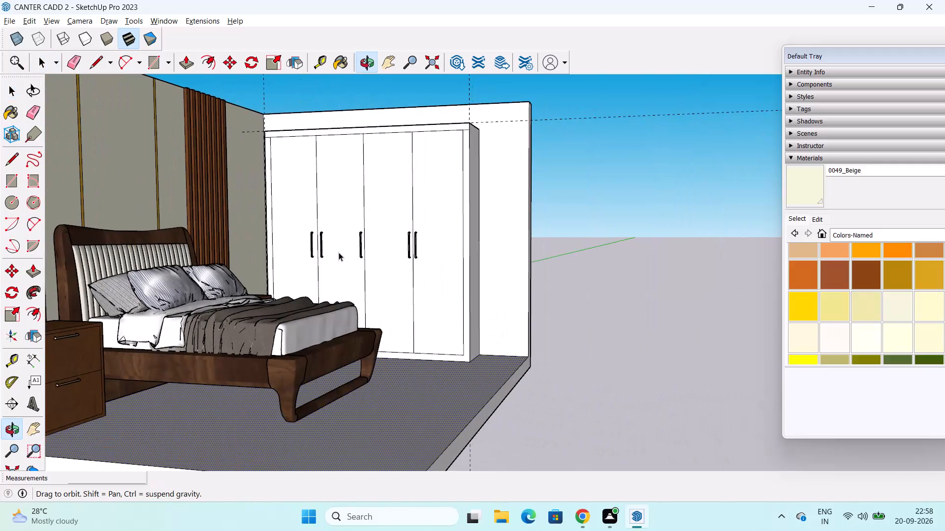
Copy the first wardrobe door's top edge 2" down, and copy the new line another 2" down.
middle_click_drag(337, 261, 491, 289)
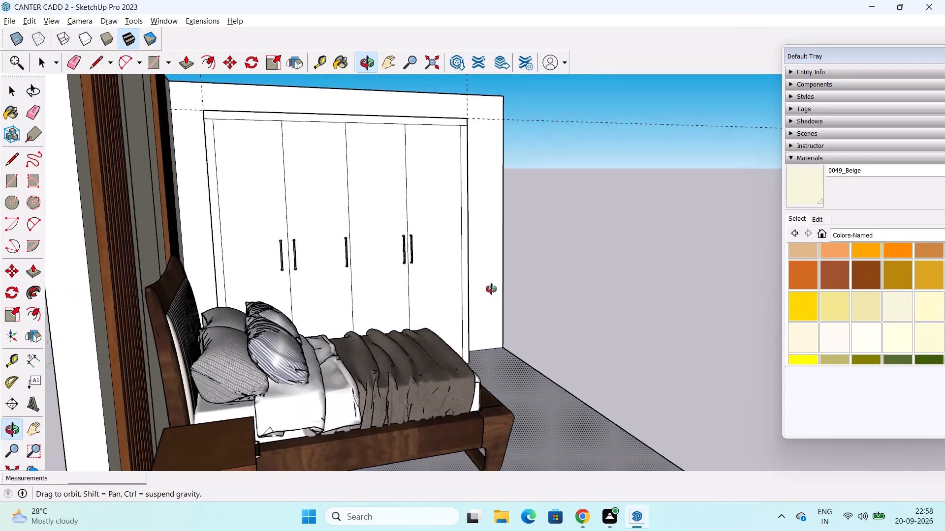
middle_click_drag(491, 289, 492, 289)
scroll(254, 84, "up", 2)
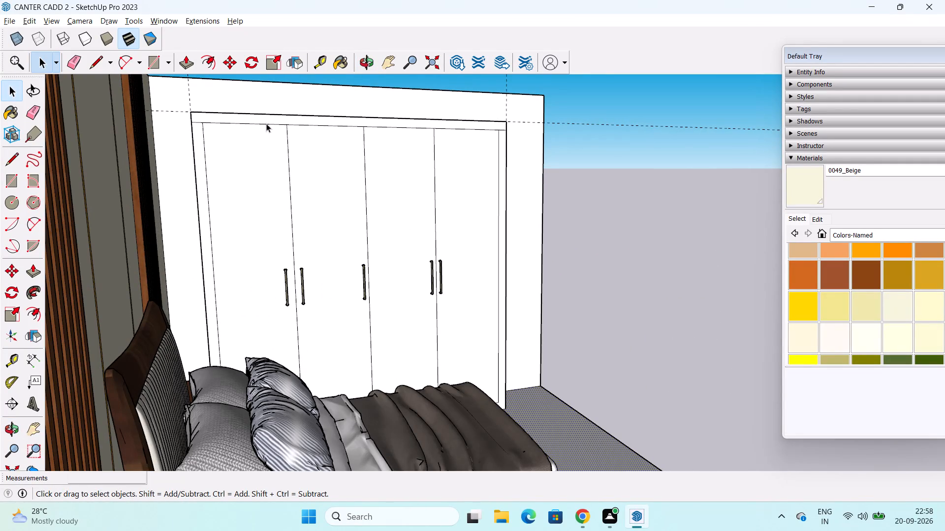
left_click(266, 123)
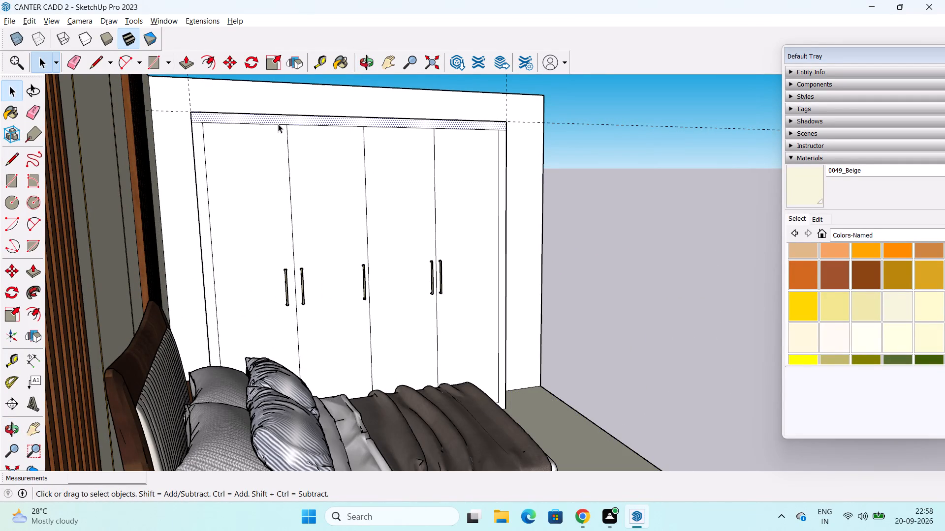
left_click(278, 124)
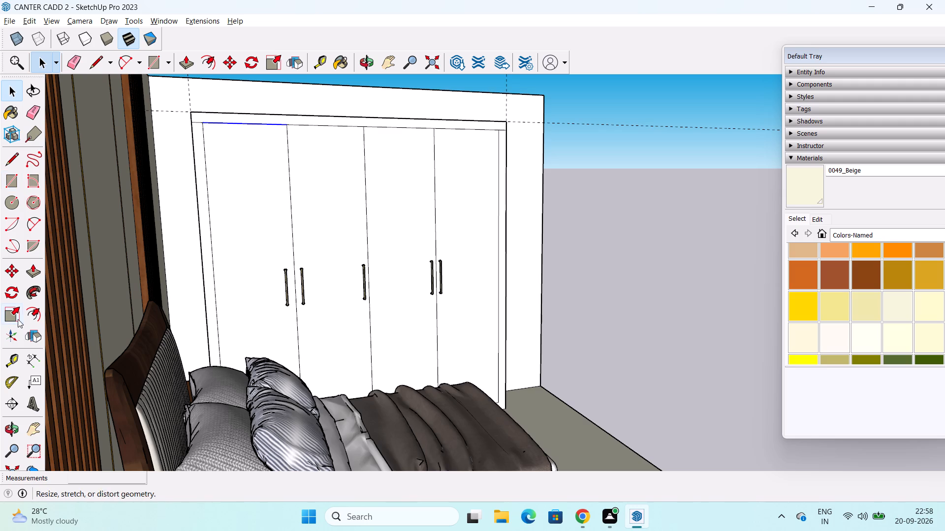
left_click(13, 265)
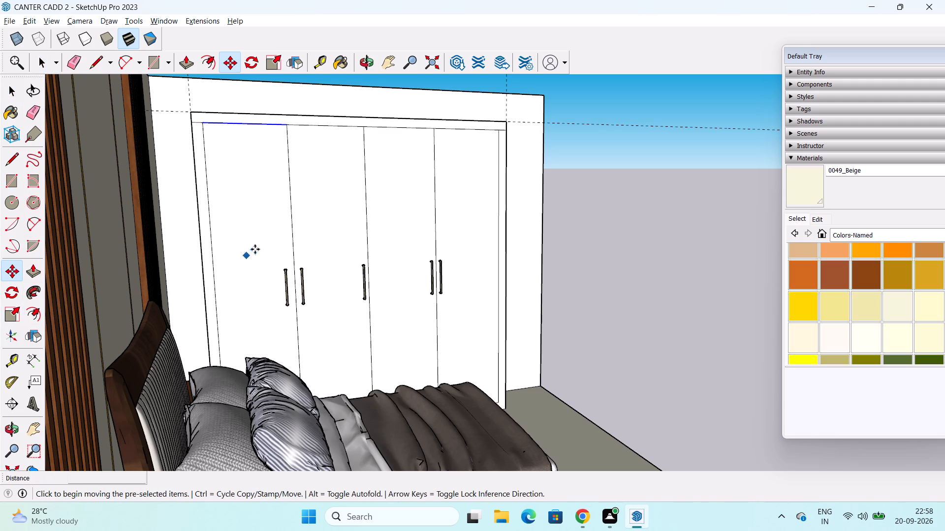
left_click(286, 124)
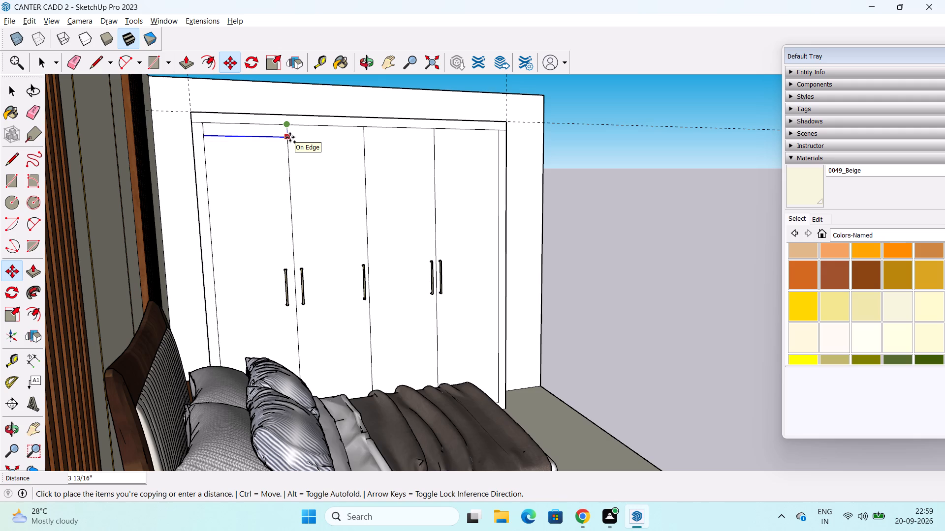
type("2\"")
key("Return")
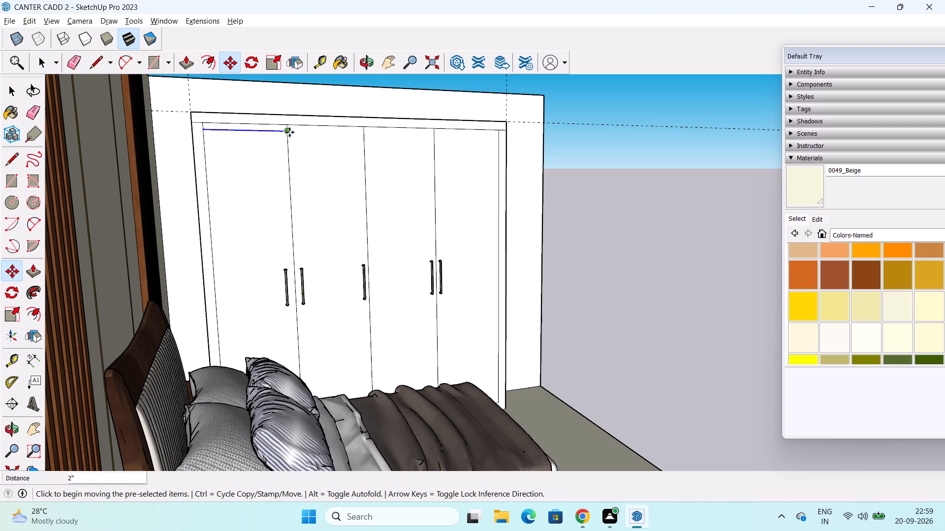
left_click(288, 133)
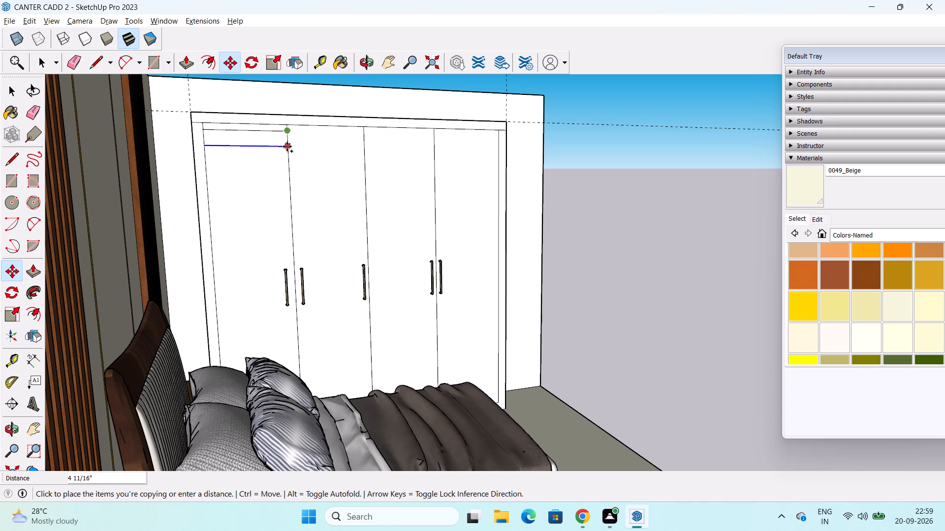
type("2\"")
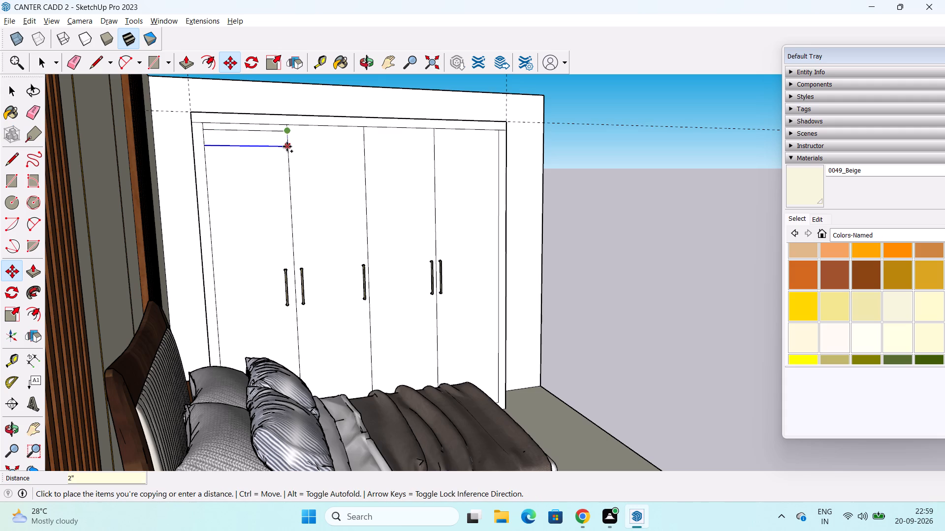
key("Return")
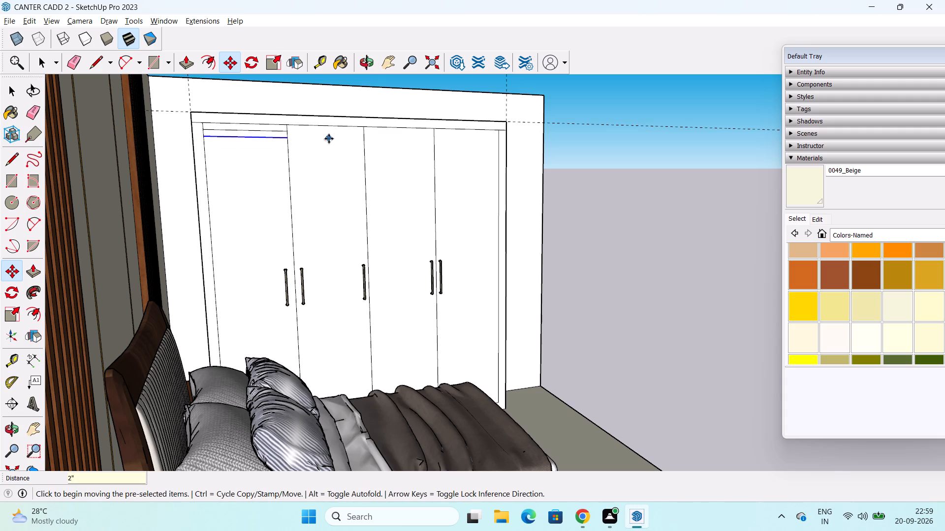
key("space")
Copy the second wardrobe door's top edge 4" down its face.
left_click(317, 126)
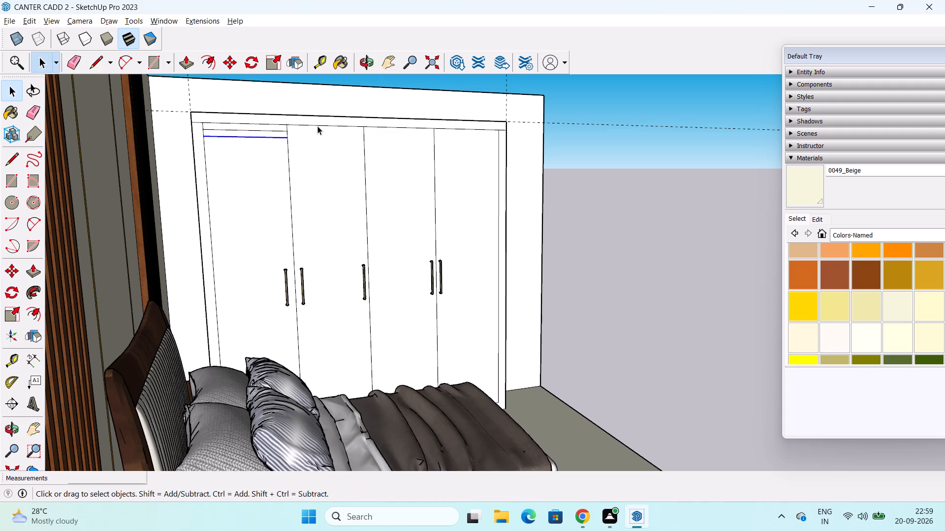
key("m")
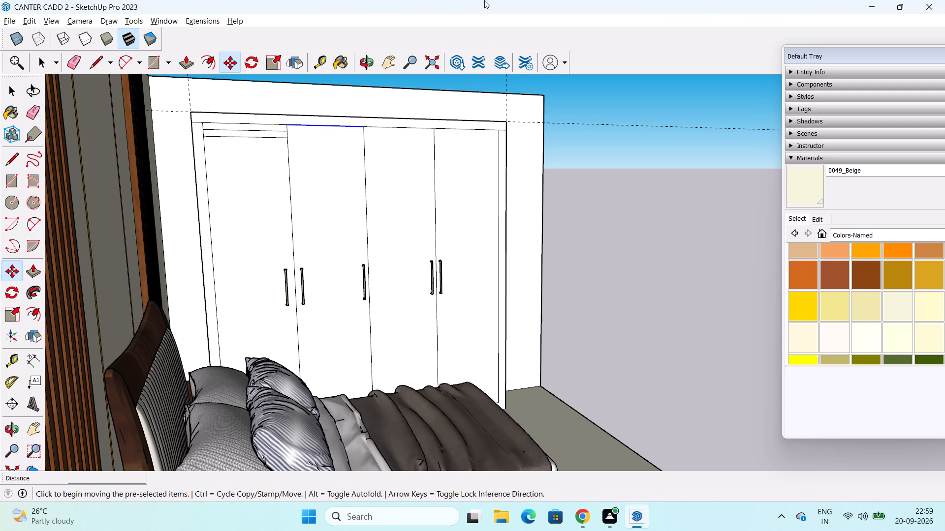
left_click(367, 126)
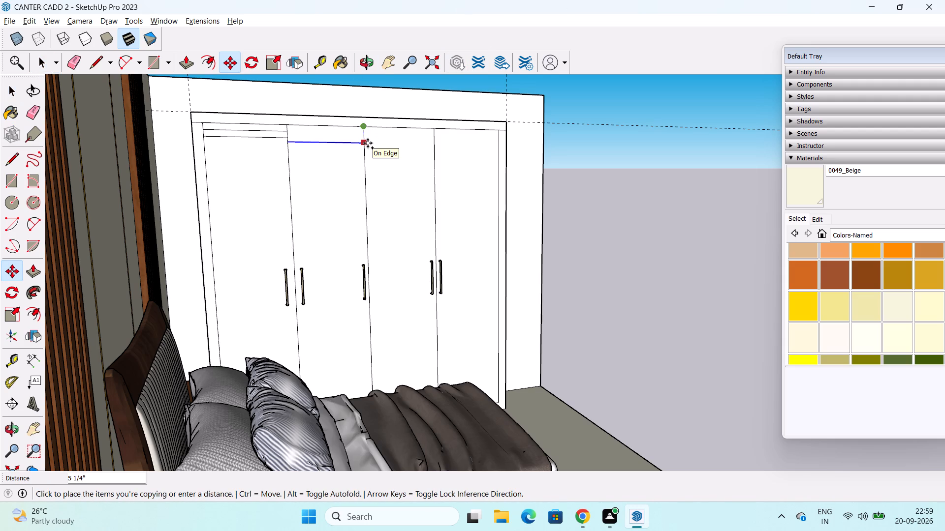
type("4\"")
key("Return")
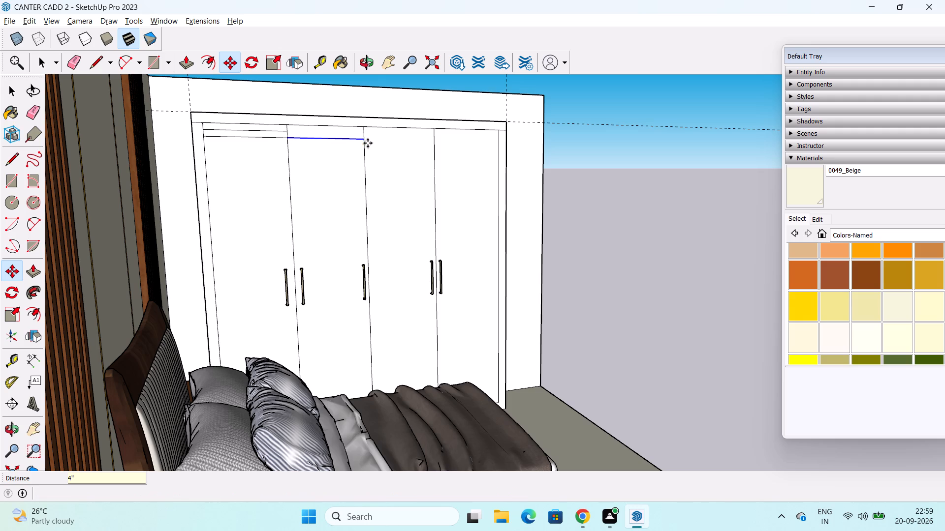
key("space")
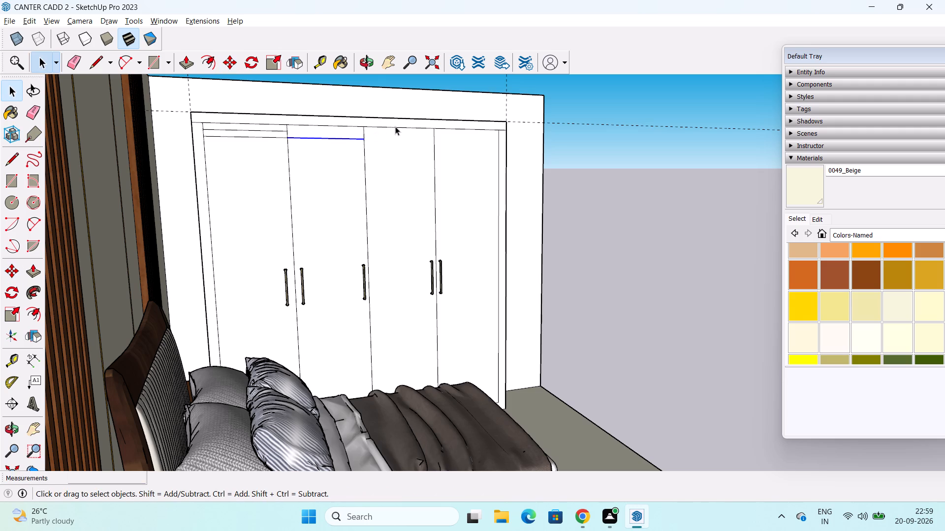
Copy the third wardrobe door's top edge 4" down, level with the second door's line.
left_click(395, 126)
key("m")
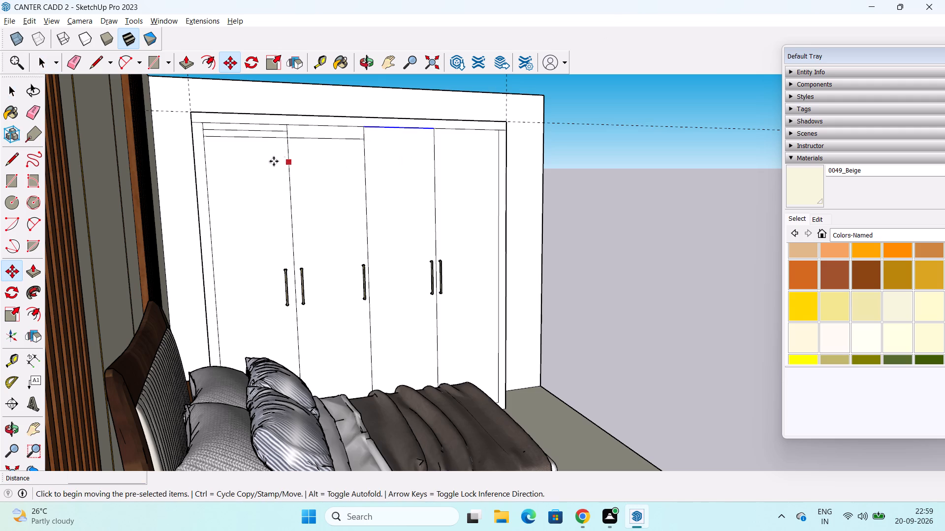
left_click(366, 124)
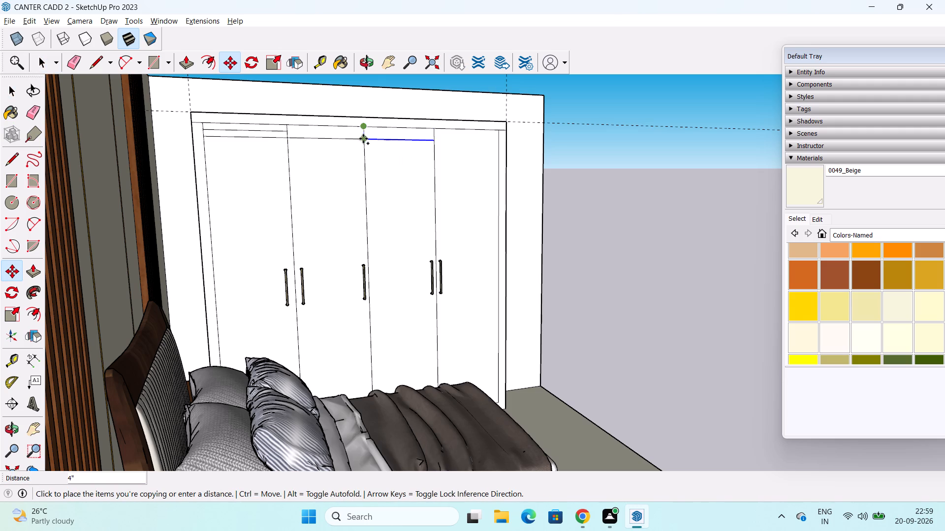
left_click(363, 139)
key("space")
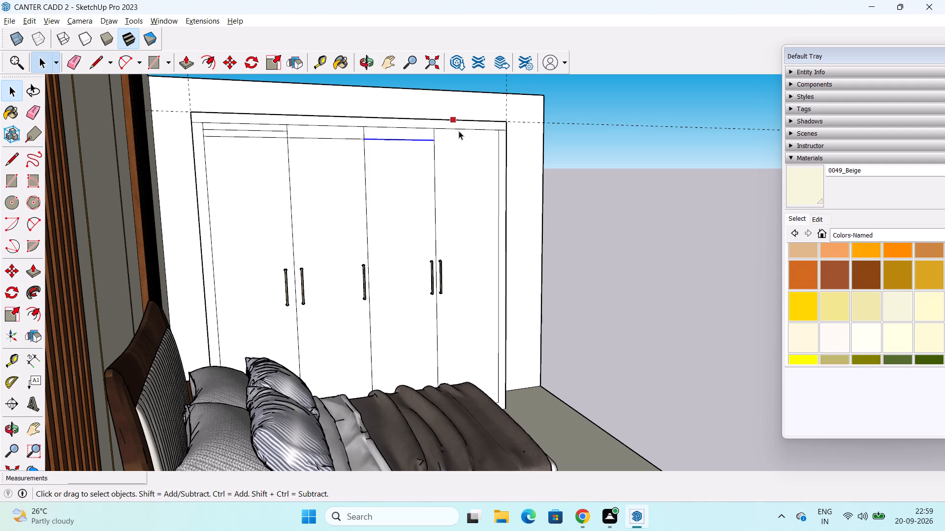
Copy the fourth wardrobe door's top edge down, level with the third door's line.
left_click(464, 128)
left_click(478, 107)
key("m")
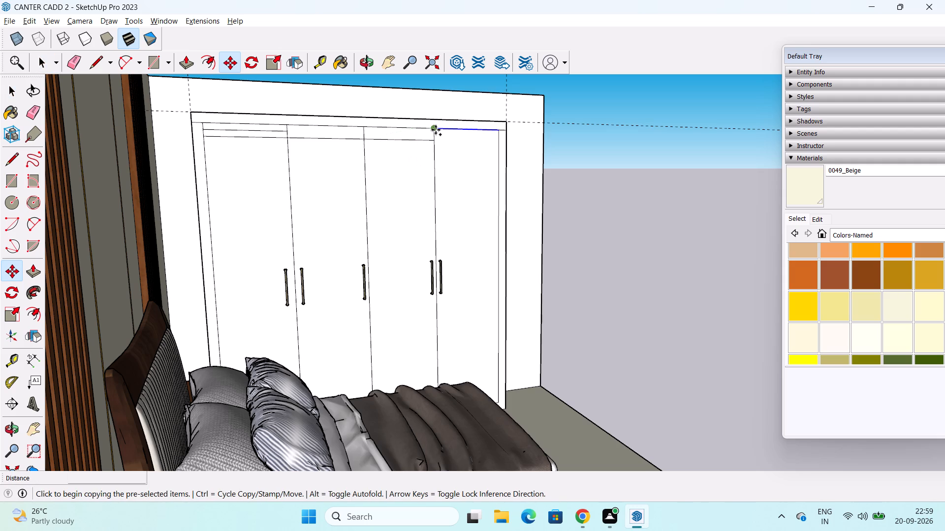
left_click(436, 129)
left_click(435, 138)
key("space")
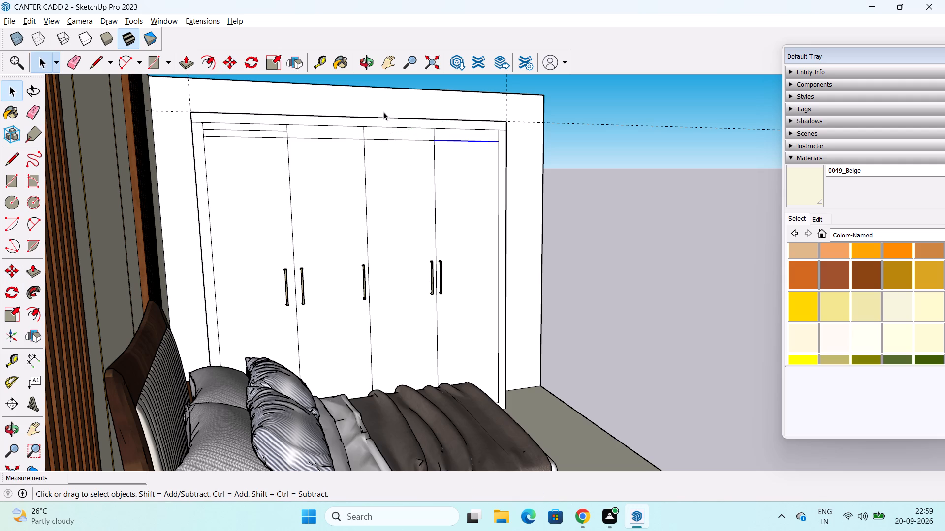
Delete the intermediate line 2" below the first wardrobe door's top edge.
left_click(276, 130)
key("Delete")
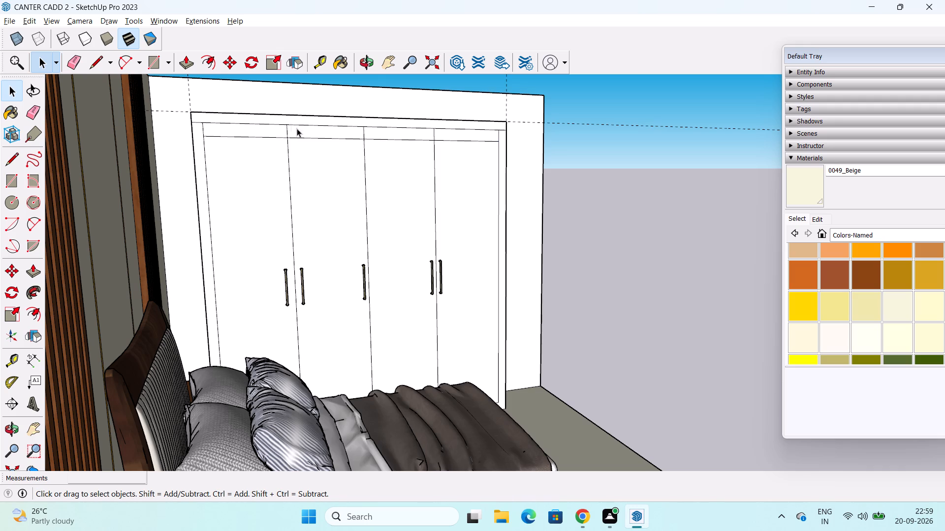
Push/Pull the open end face of the floor and wardrobe wall outward about 6' to lengthen the room.
scroll(326, 151, "down", 1)
middle_click_drag(344, 144, 265, 128)
scroll(362, 147, "down", 2)
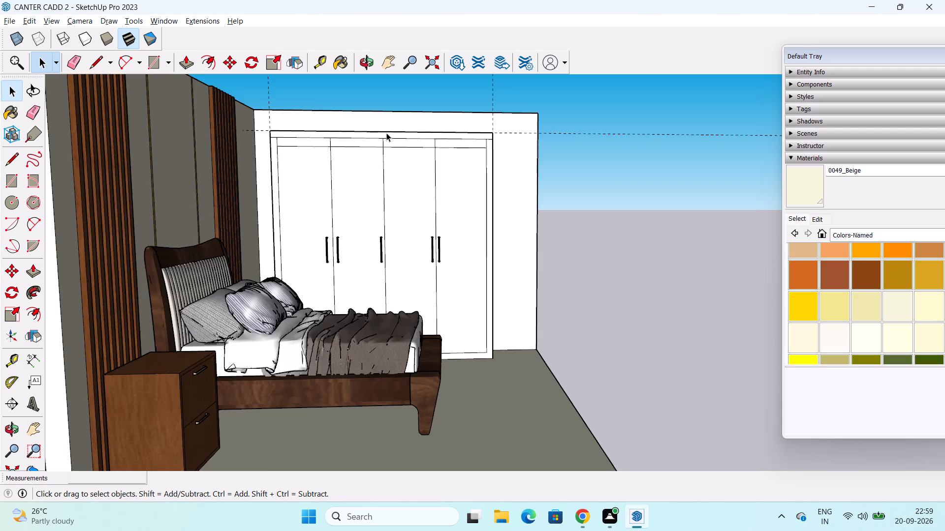
scroll(386, 133, "down", 1)
middle_click_drag(456, 251, 424, 274)
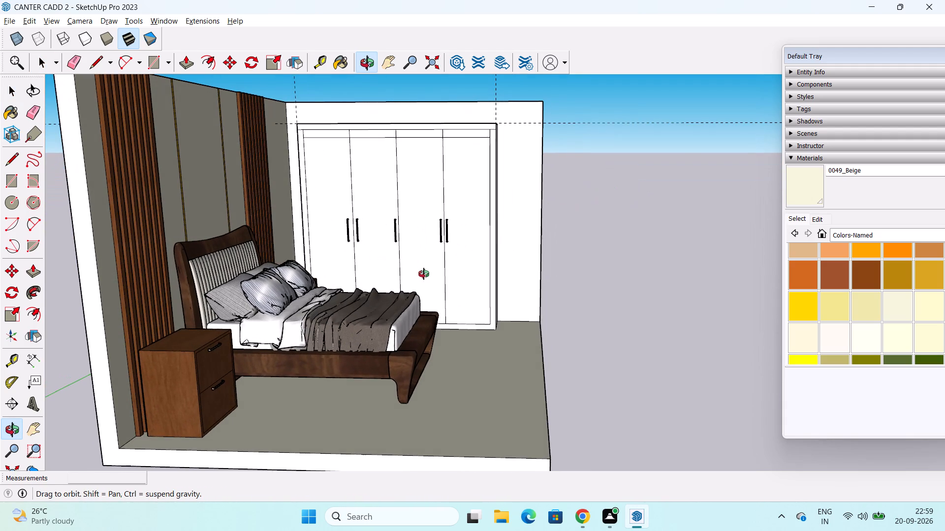
middle_click_drag(424, 274, 424, 274)
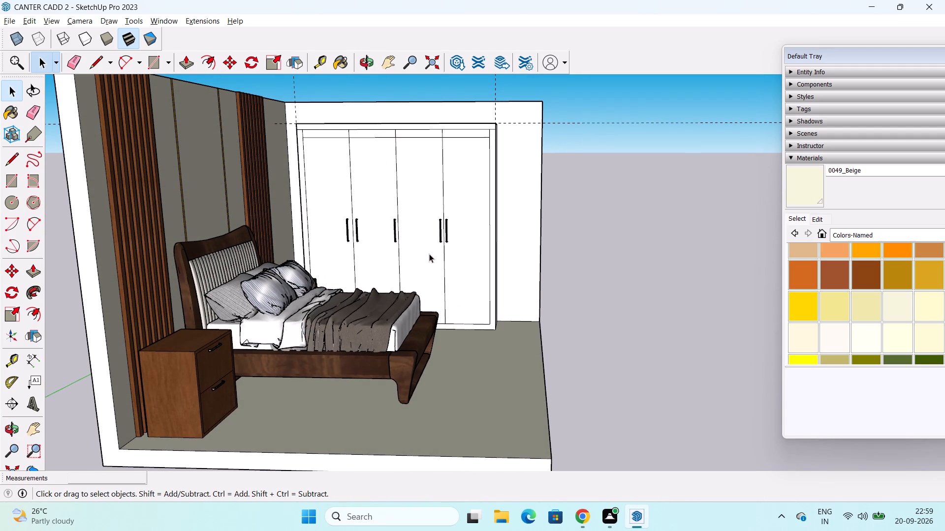
scroll(429, 253, "down", 1)
middle_click_drag(433, 256, 348, 262)
scroll(491, 271, "up", 3)
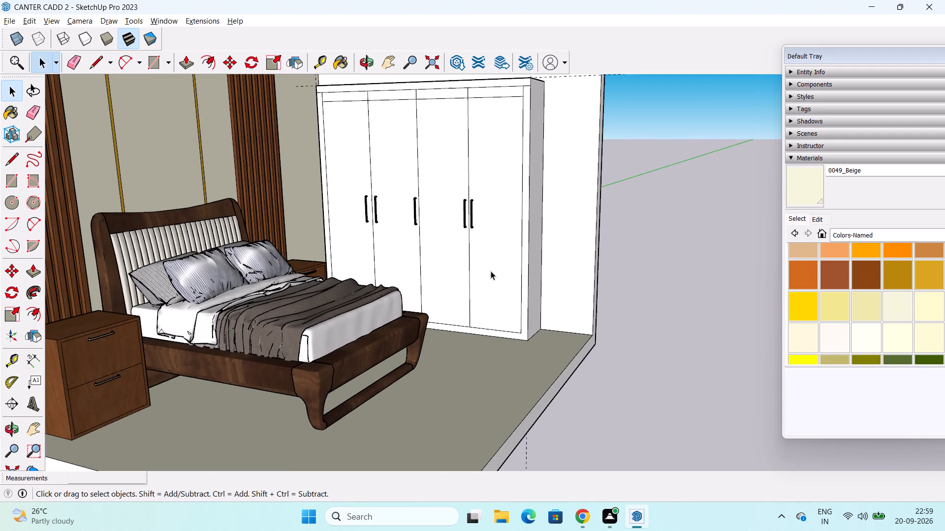
middle_click_drag(491, 271, 404, 315, "shift")
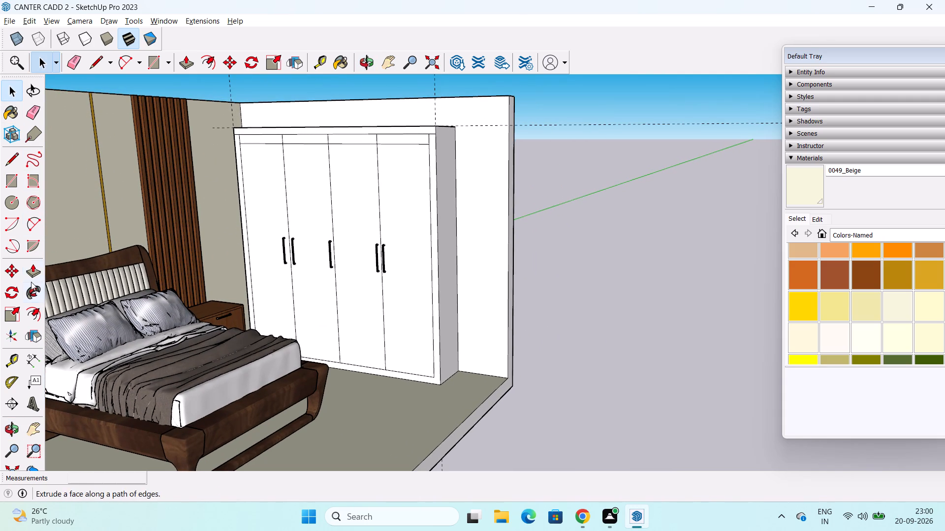
left_click_drag(31, 273, 50, 263)
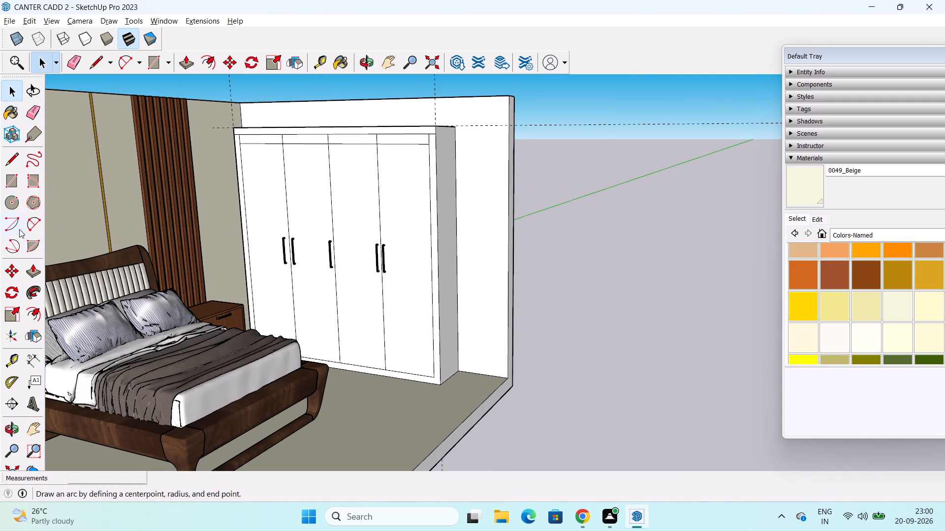
left_click(31, 275)
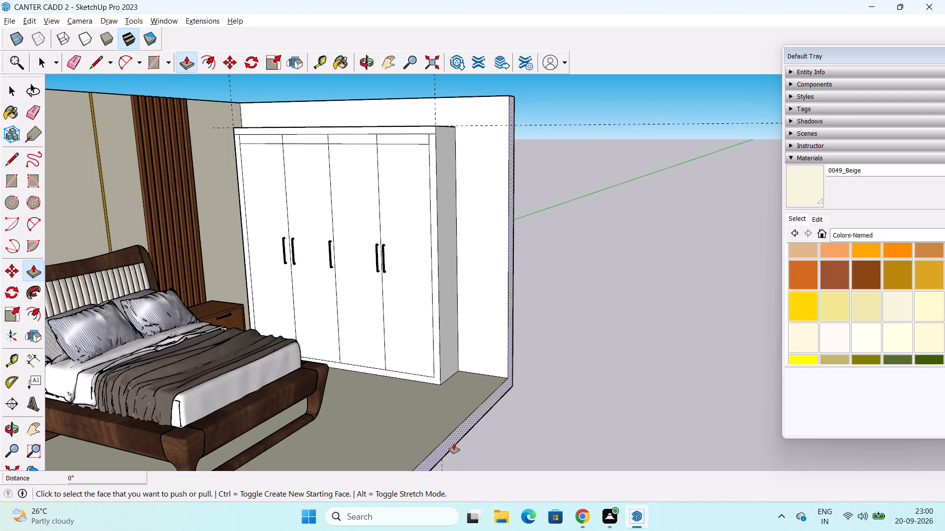
left_click(464, 433)
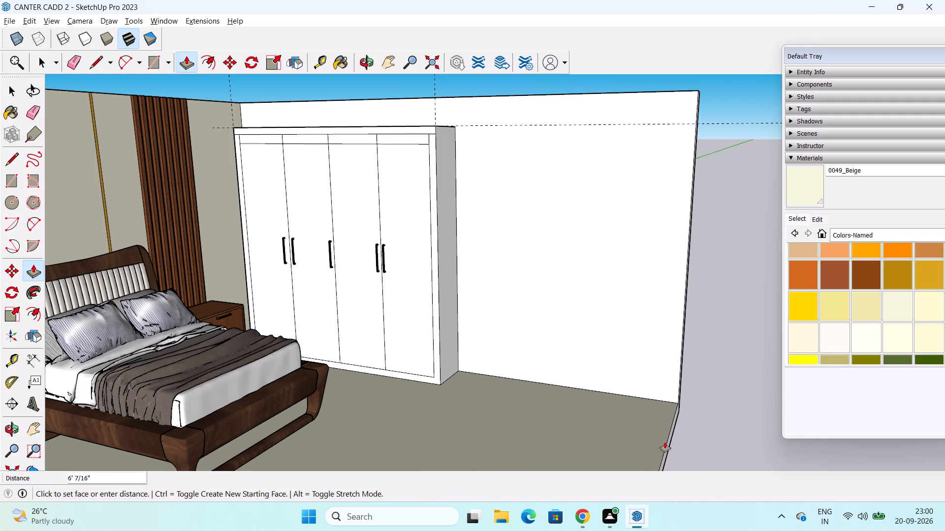
left_click(665, 442)
key("space")
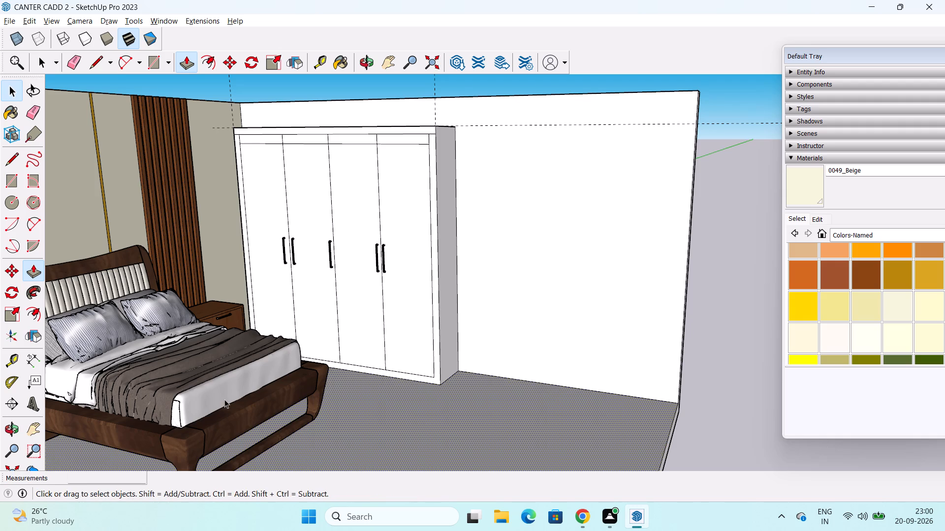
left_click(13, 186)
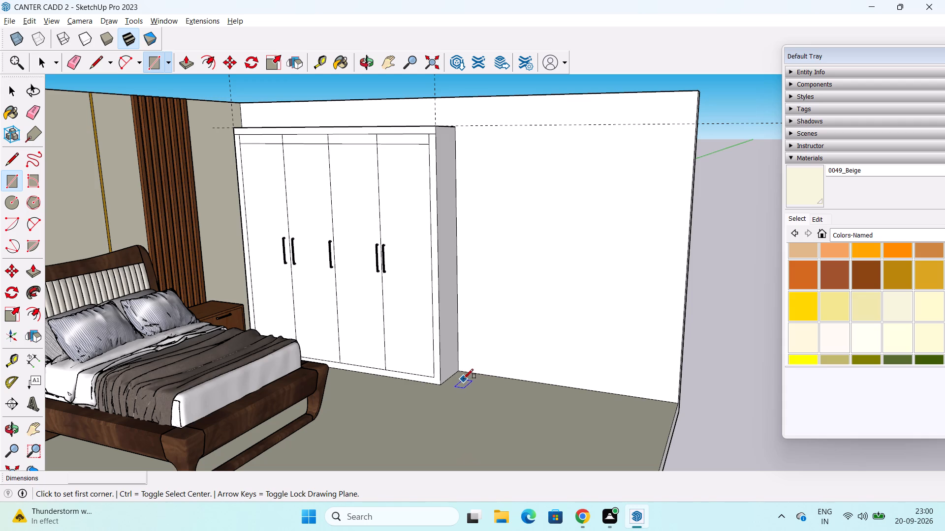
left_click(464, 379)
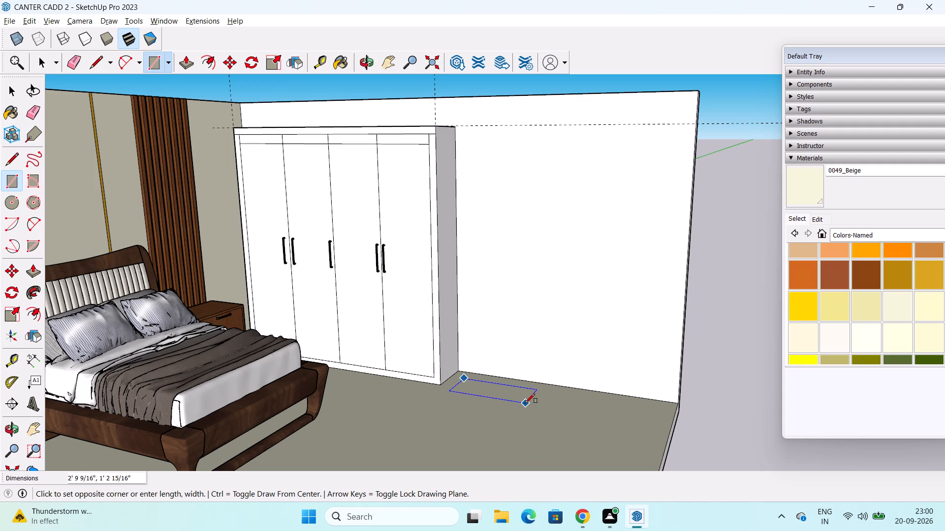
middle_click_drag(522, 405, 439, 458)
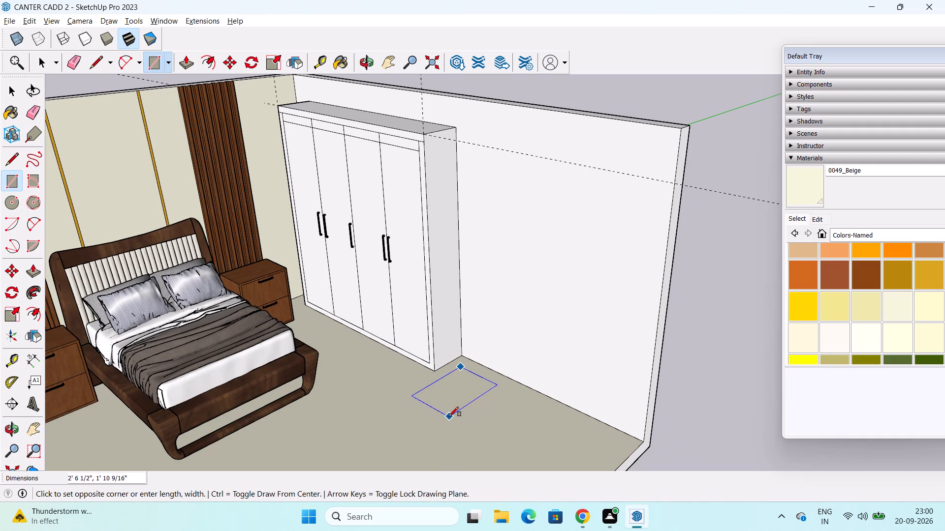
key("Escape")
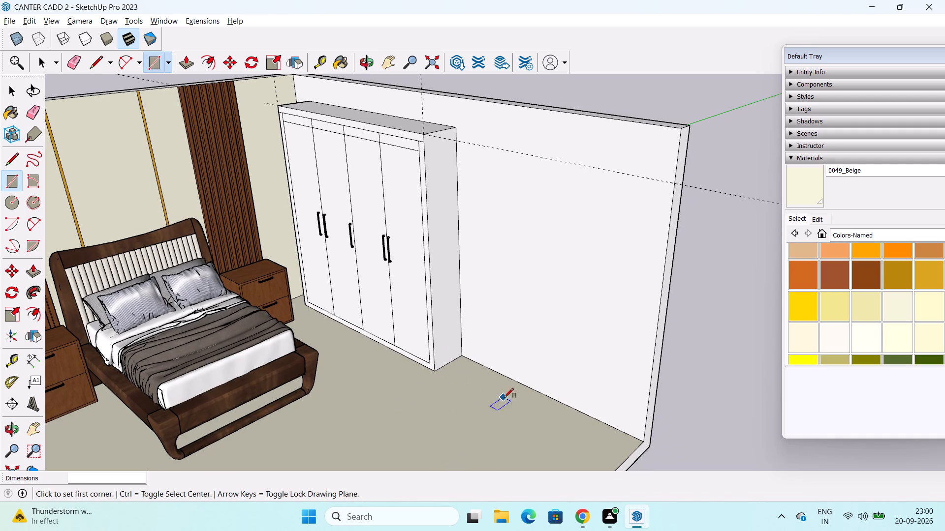
Draw a rectangle about 4'4" by 1'9" on the floor beside the wardrobe, along the white wall.
scroll(478, 364, "up", 2)
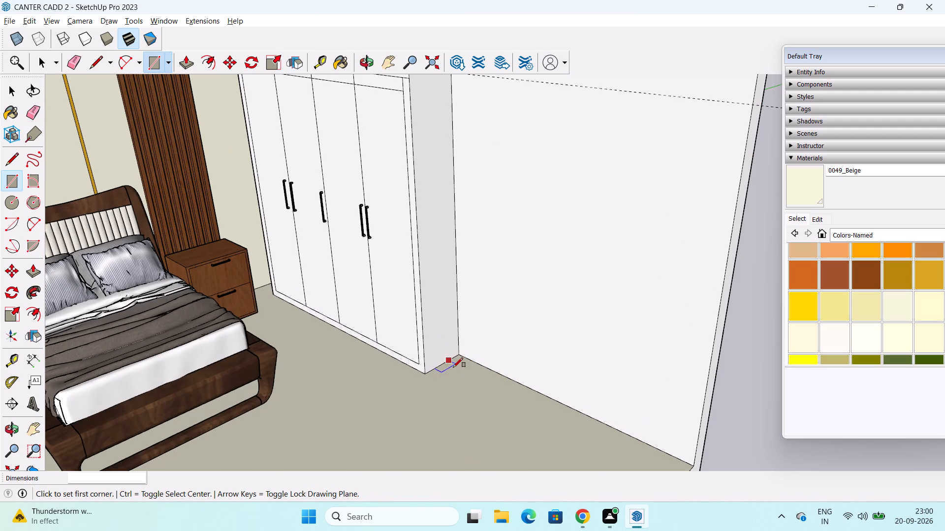
left_click(459, 364)
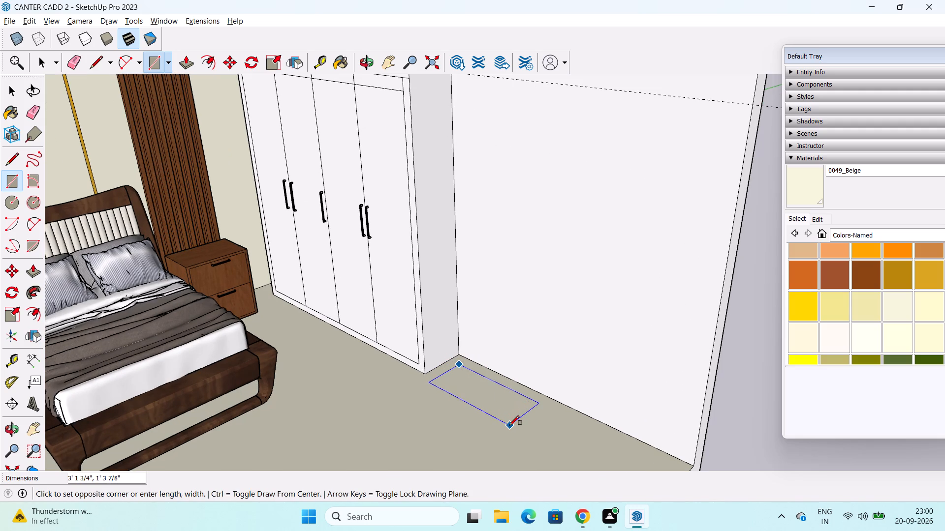
left_click(536, 452)
key("space")
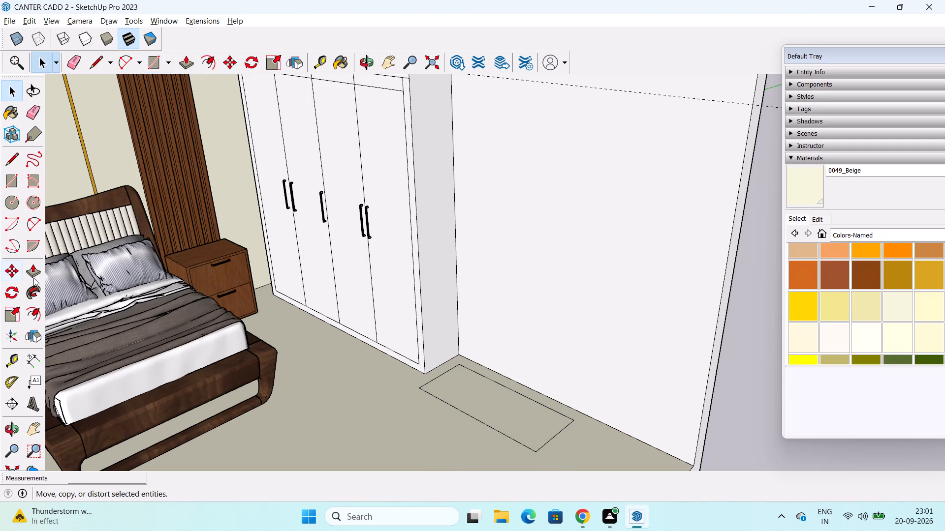
Push/Pull the floor rectangle beside the wardrobe up into a box 3' high.
left_click(36, 270)
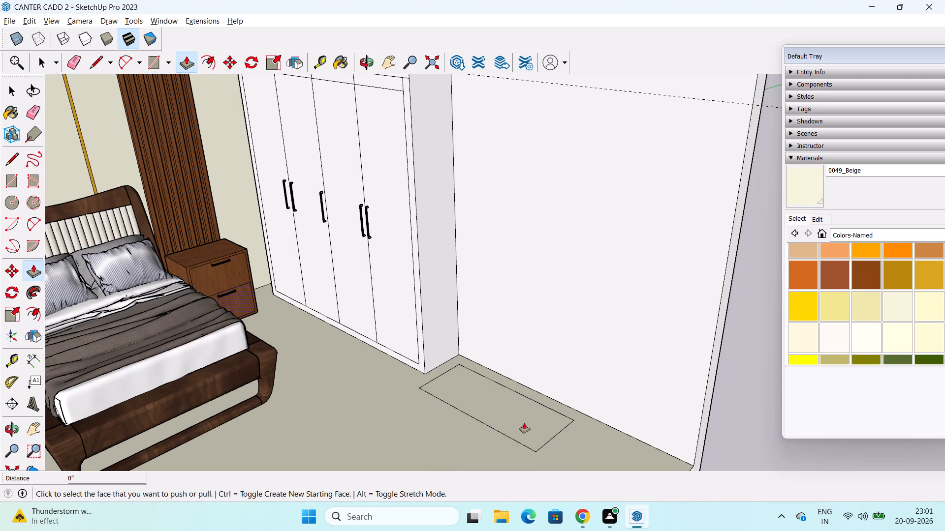
left_click(517, 417)
middle_click_drag(529, 341, 535, 340)
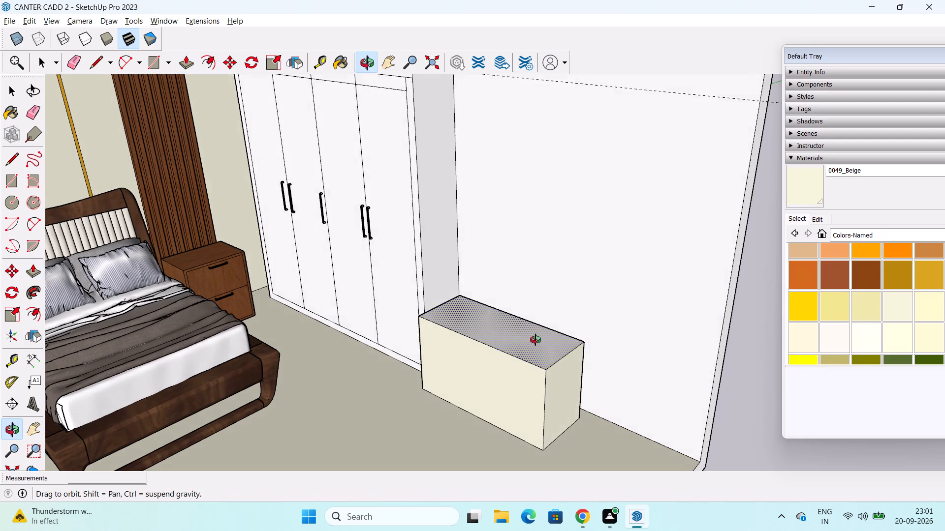
middle_click_drag(535, 340, 553, 280)
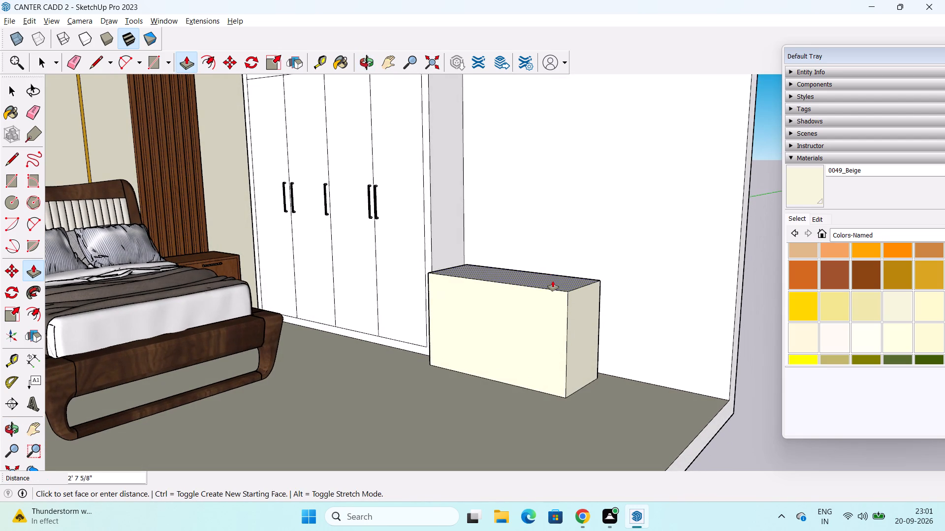
type("2'")
key("Return")
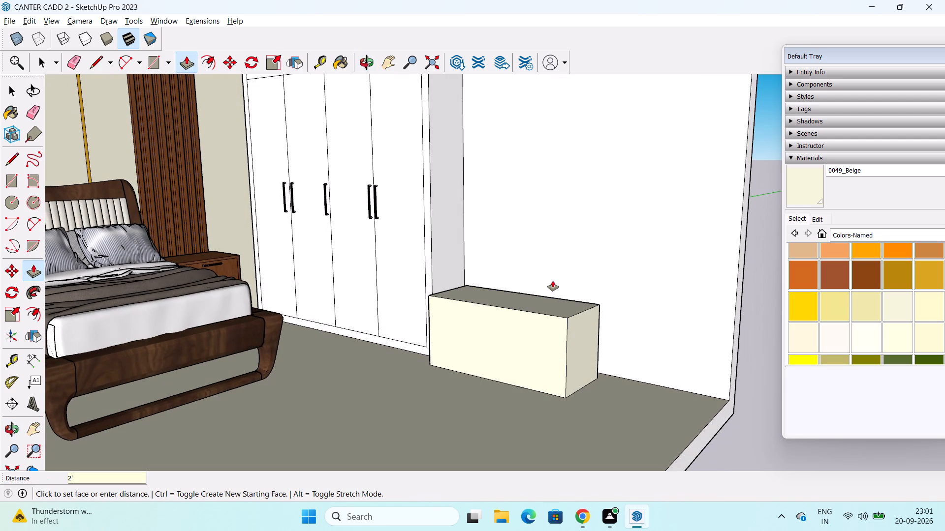
key("3")
key("apostrophe")
key("Return")
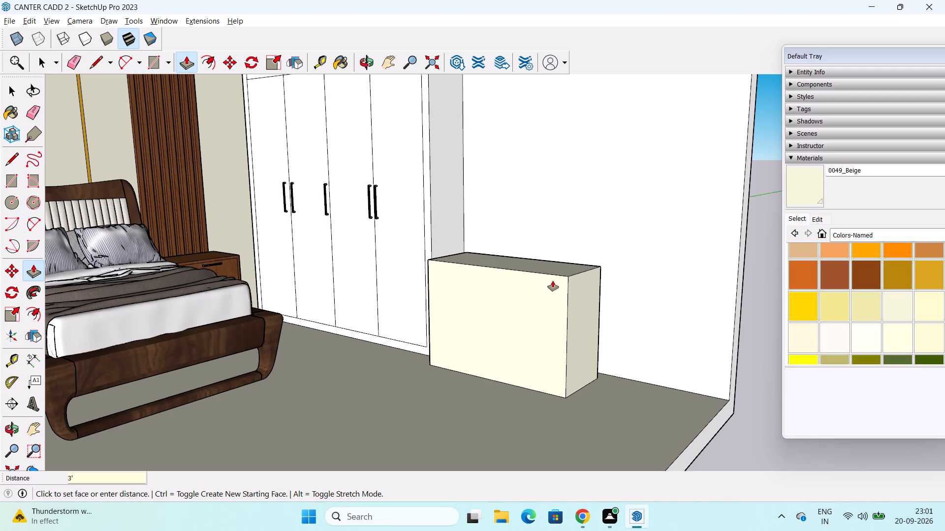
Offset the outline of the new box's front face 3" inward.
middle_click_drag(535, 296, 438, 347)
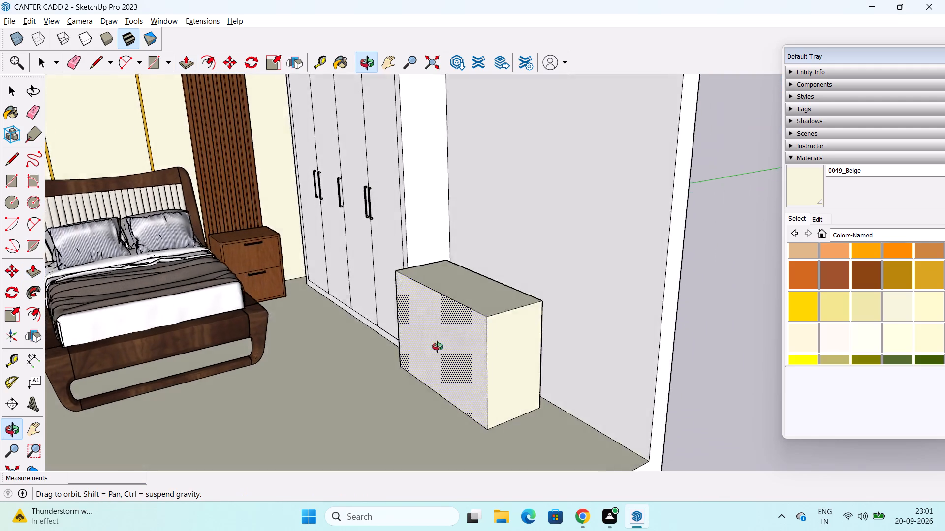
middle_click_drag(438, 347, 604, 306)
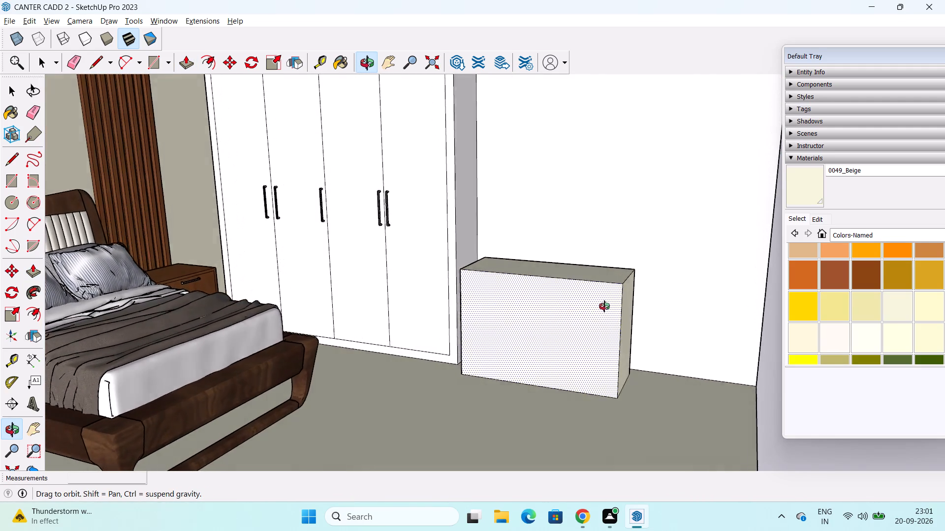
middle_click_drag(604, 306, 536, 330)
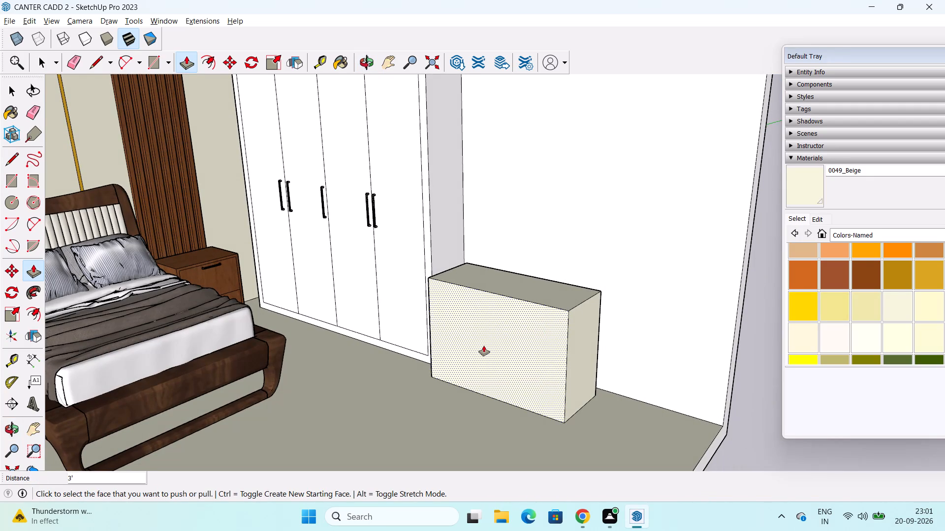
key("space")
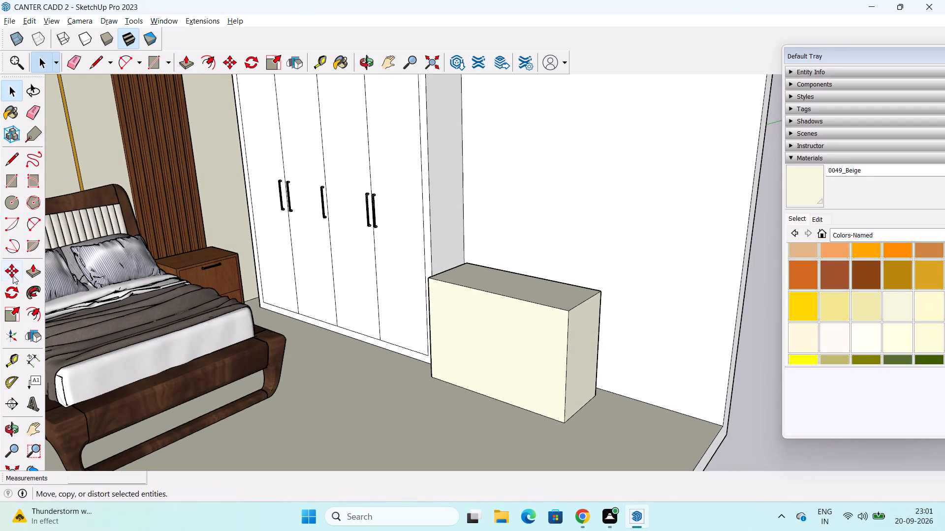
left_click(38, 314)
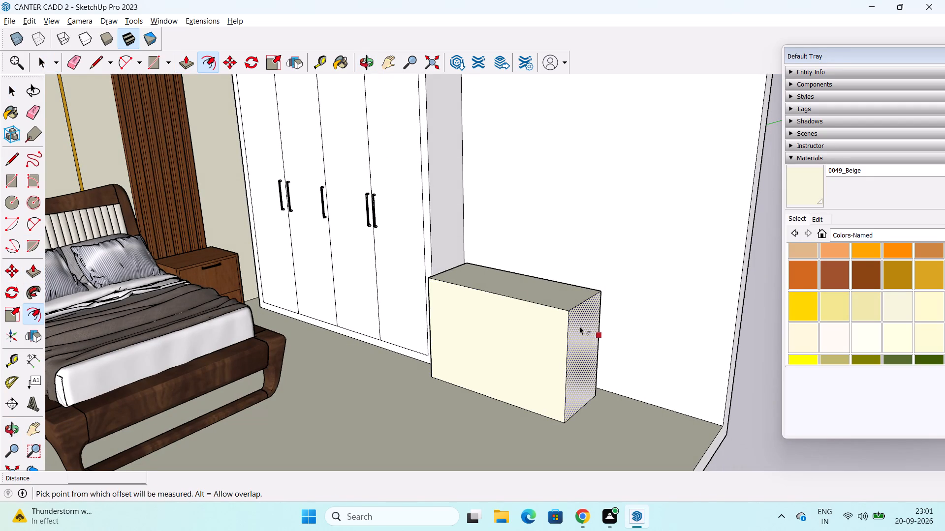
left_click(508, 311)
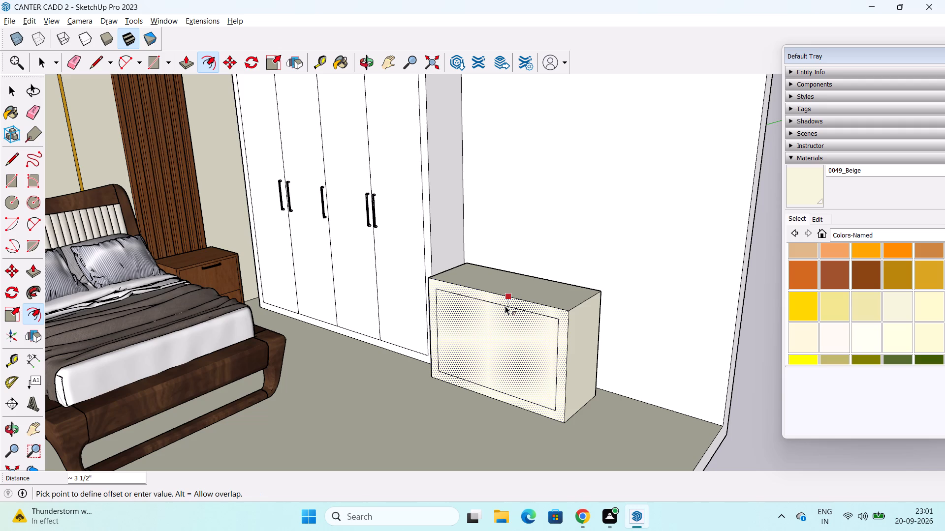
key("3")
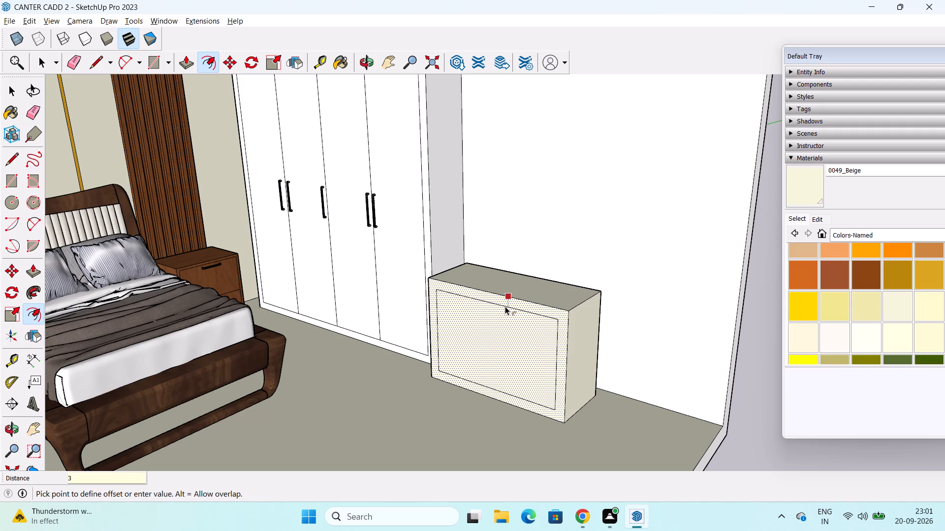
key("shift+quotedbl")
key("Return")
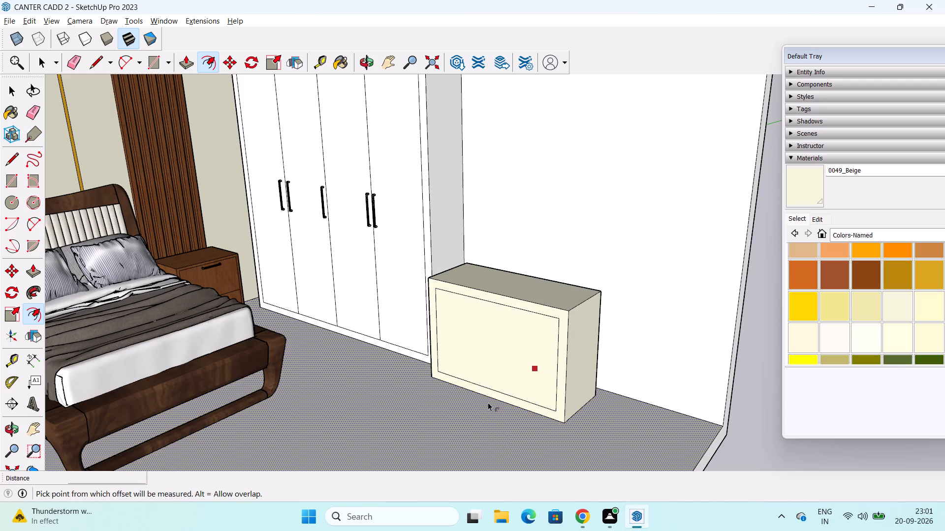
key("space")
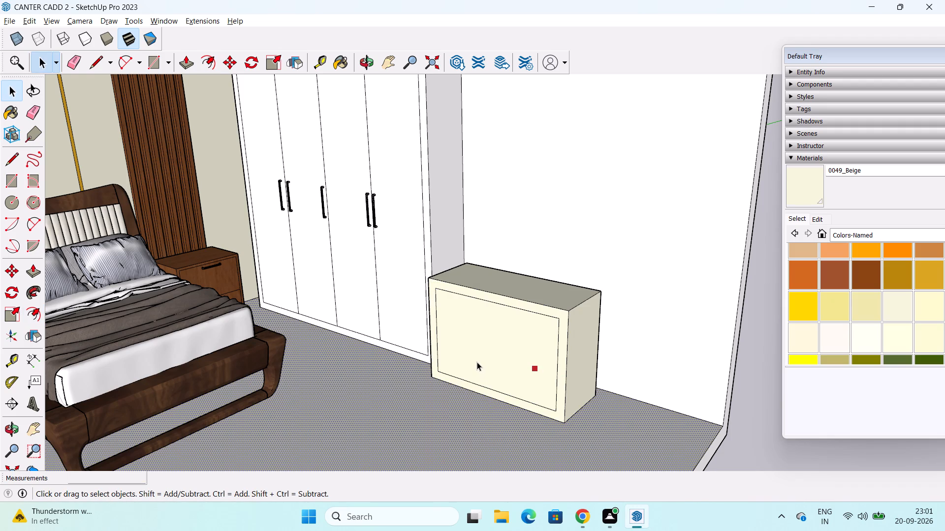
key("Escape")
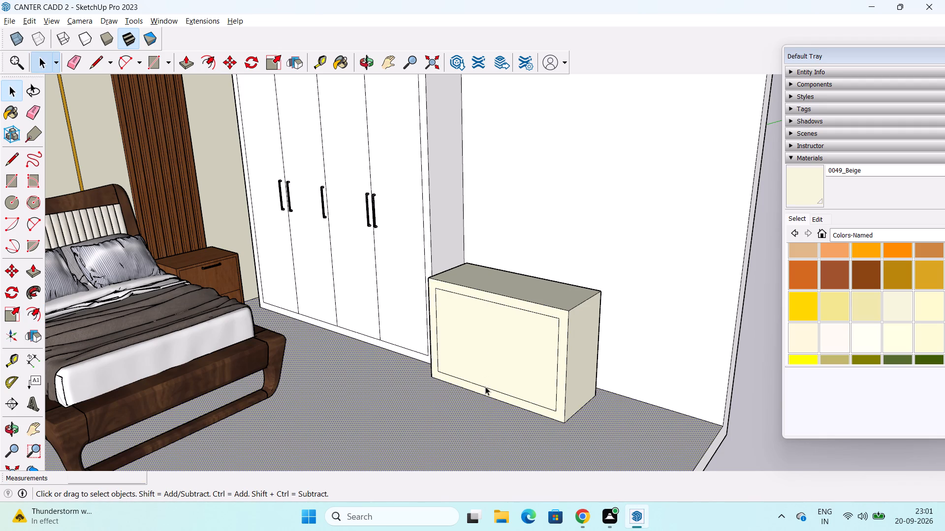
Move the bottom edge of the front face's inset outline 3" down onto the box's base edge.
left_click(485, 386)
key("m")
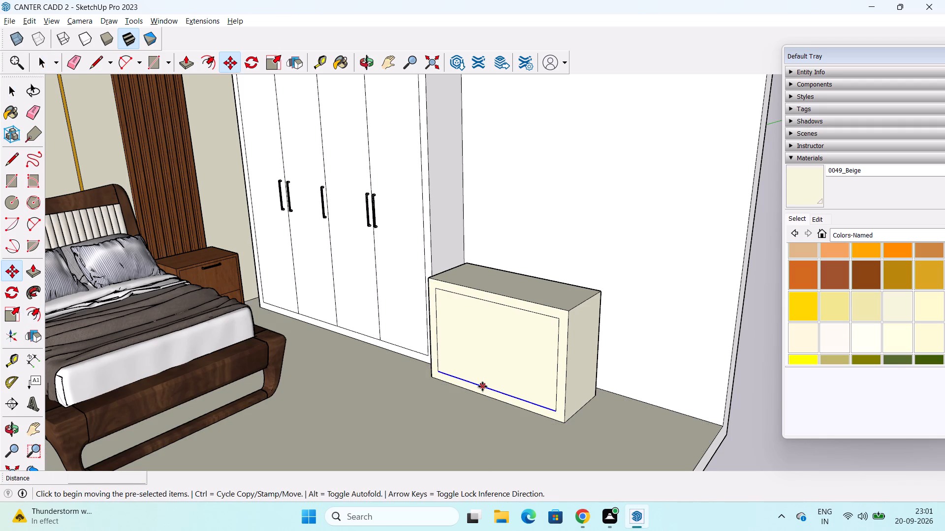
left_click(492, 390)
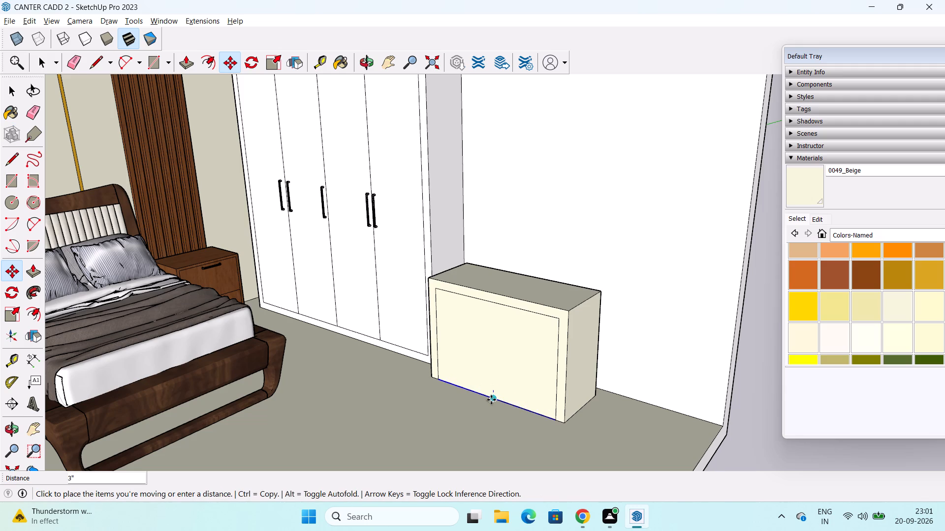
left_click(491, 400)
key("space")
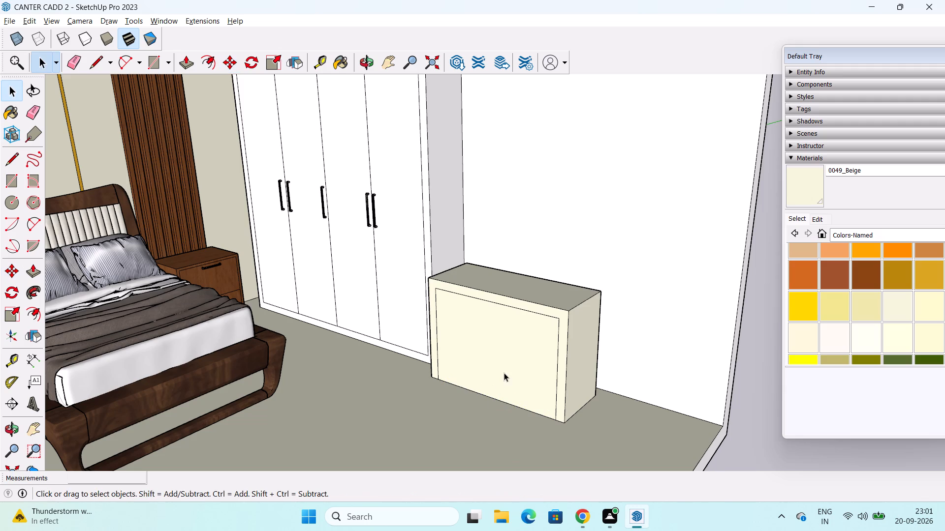
Push/Pull the top face of the box beside the wardrobe up by 1'.
middle_click_drag(504, 371, 516, 341)
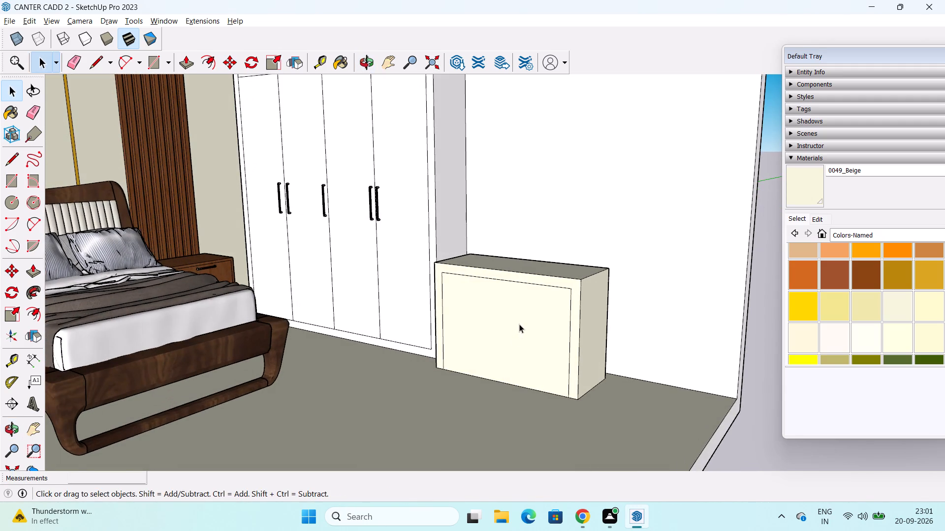
scroll(519, 324, "up", 2)
middle_click_drag(531, 302, 530, 302)
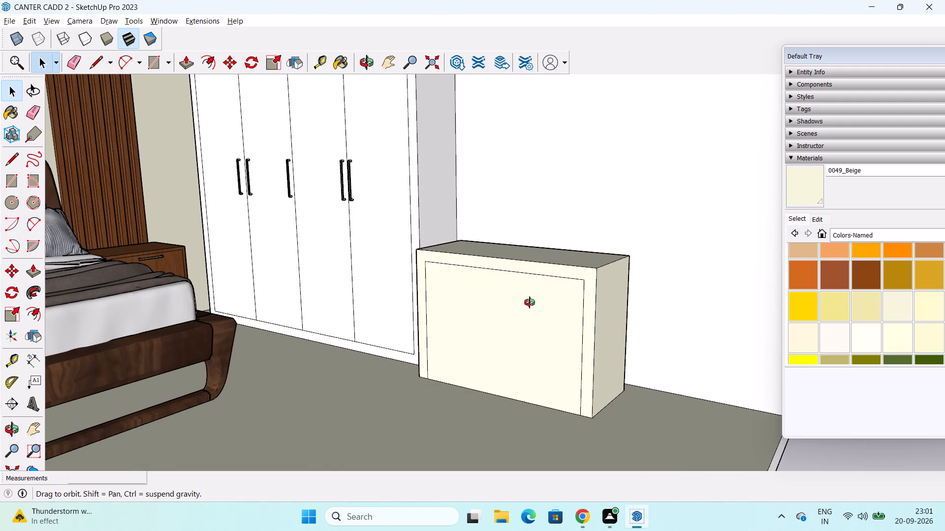
middle_click_drag(530, 302, 518, 312)
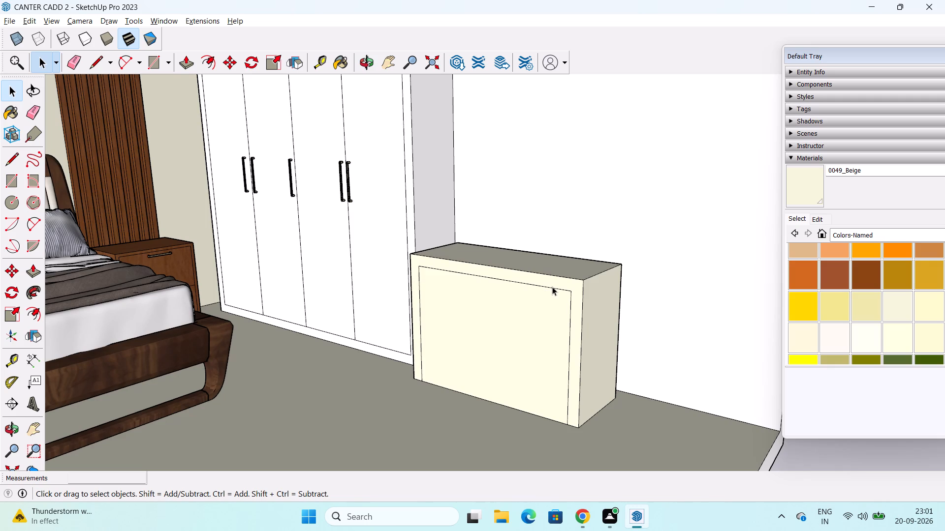
middle_click_drag(551, 287, 605, 175)
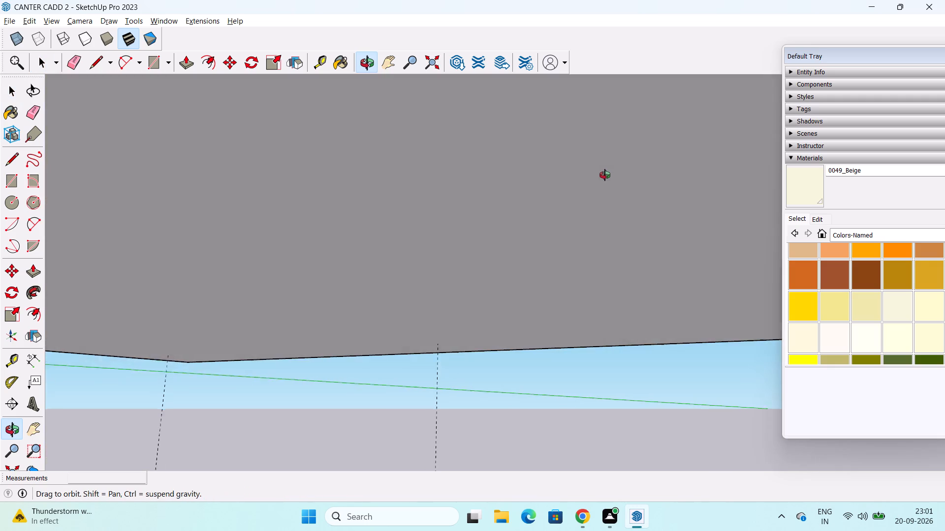
middle_click_drag(605, 175, 508, 265)
scroll(509, 262, "down", 8)
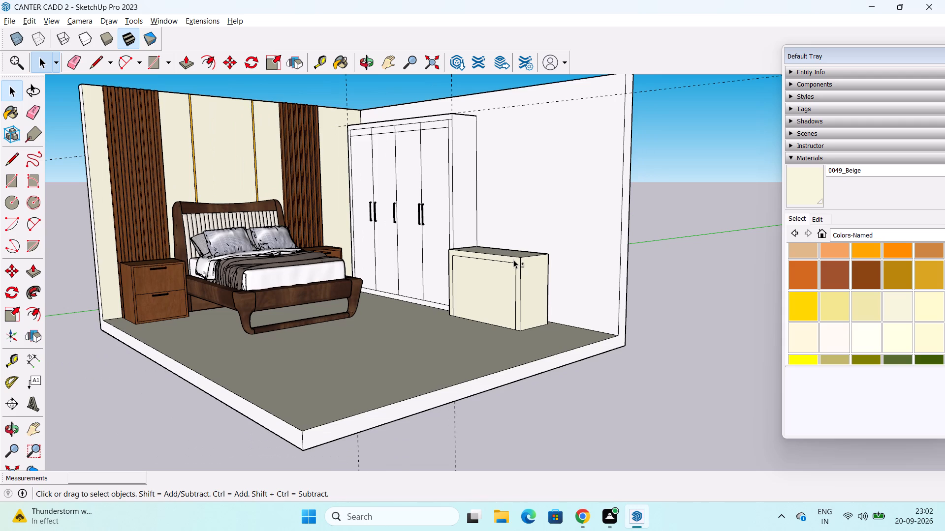
middle_click_drag(513, 260, 505, 295, "shift")
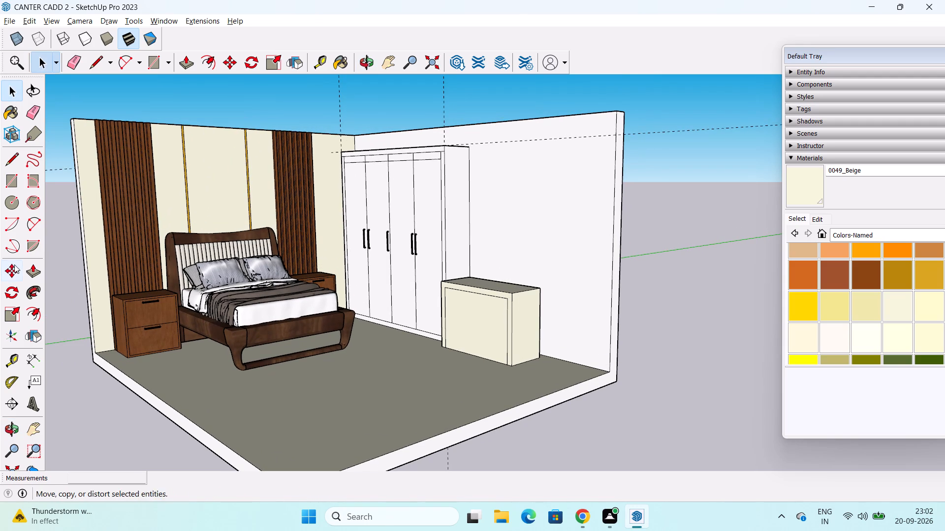
left_click(32, 269)
left_click(500, 282)
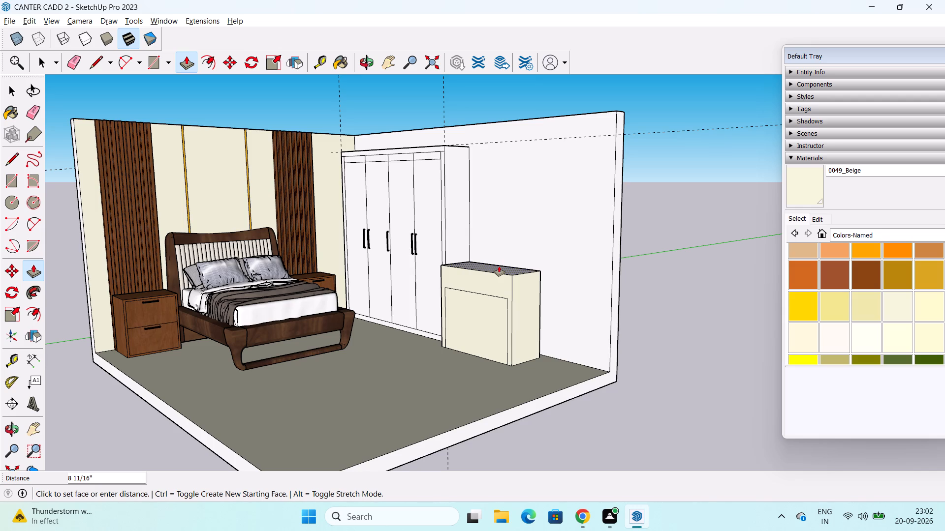
type("1'")
key("Return")
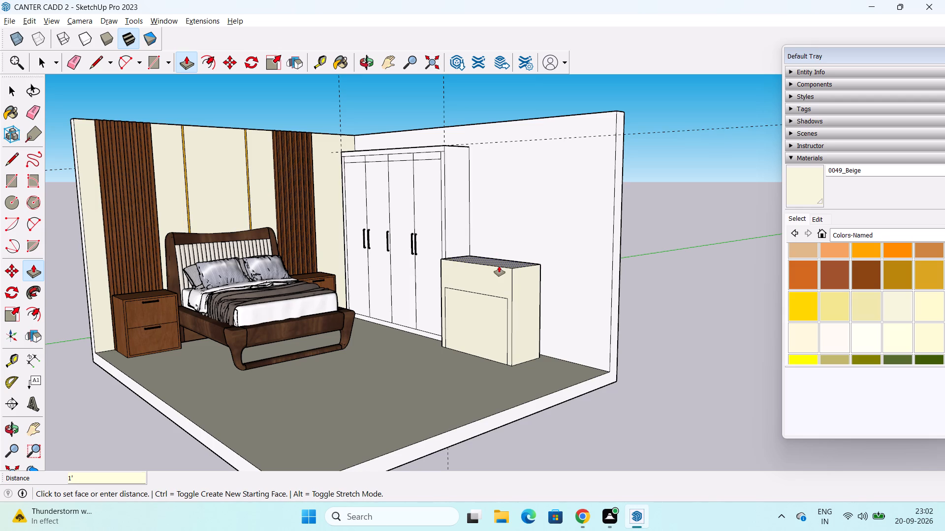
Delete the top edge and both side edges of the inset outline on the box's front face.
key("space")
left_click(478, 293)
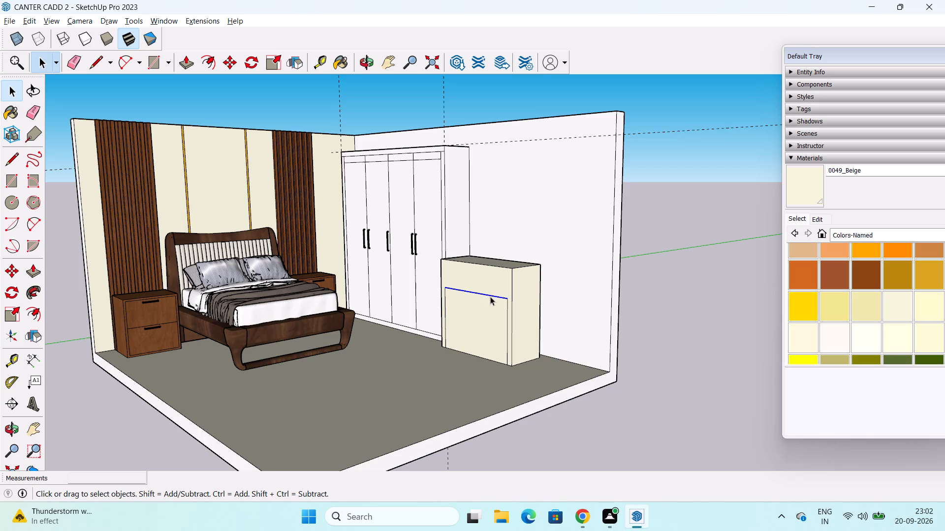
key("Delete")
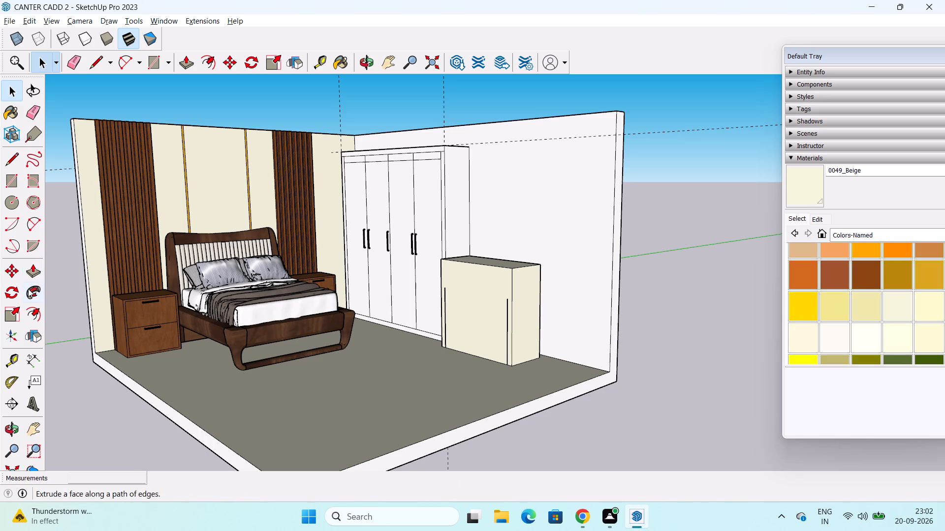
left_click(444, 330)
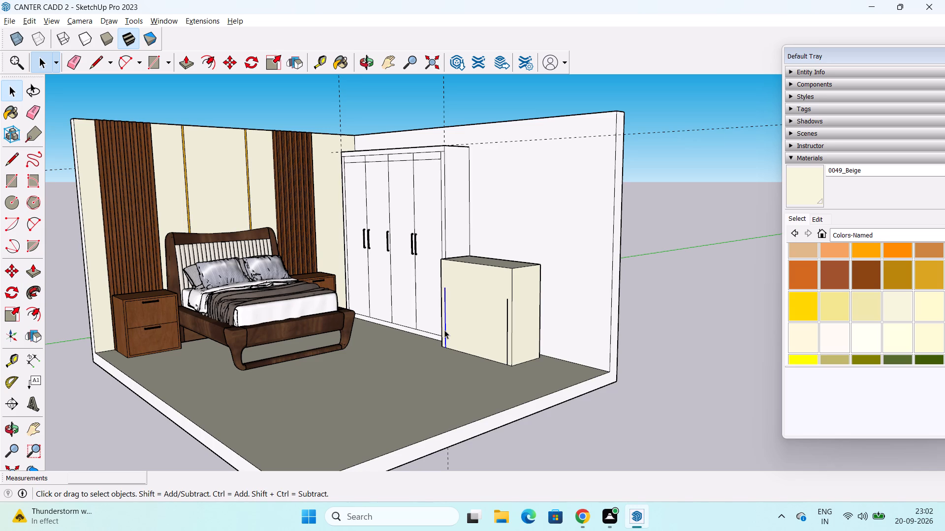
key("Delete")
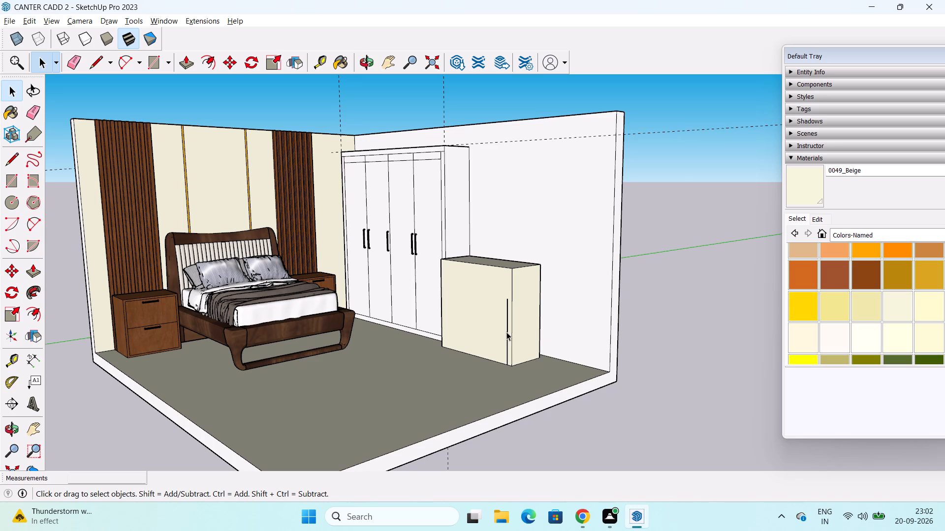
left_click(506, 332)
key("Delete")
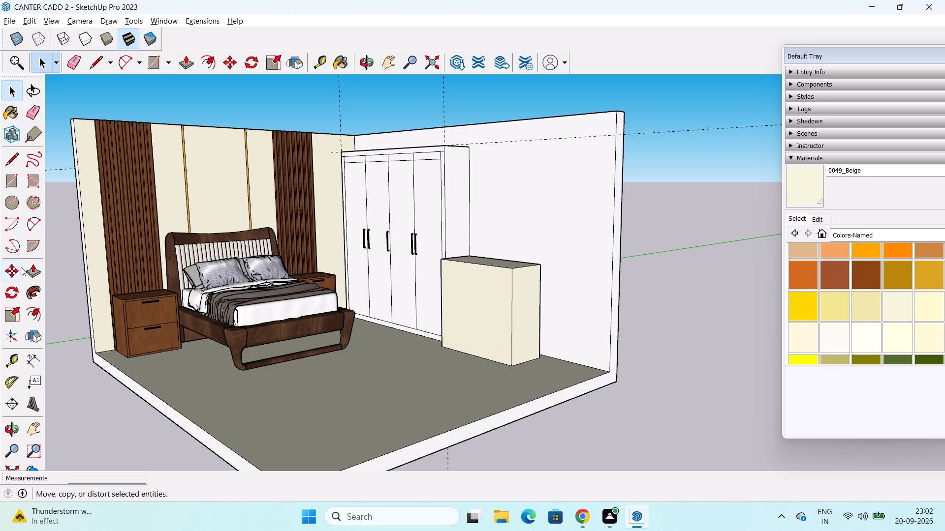
Offset the outline of the front face of the box beside the wardrobe 3" inward.
left_click(35, 315)
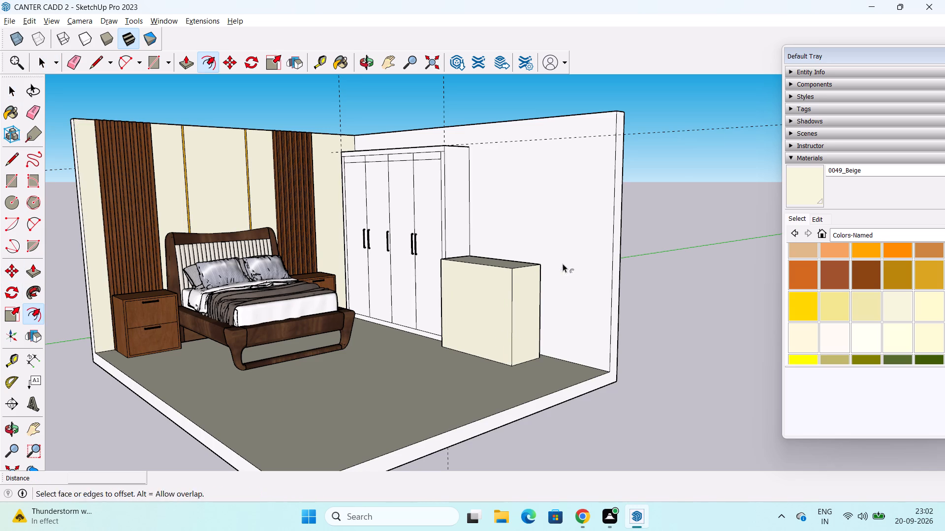
middle_click_drag(470, 284, 576, 263)
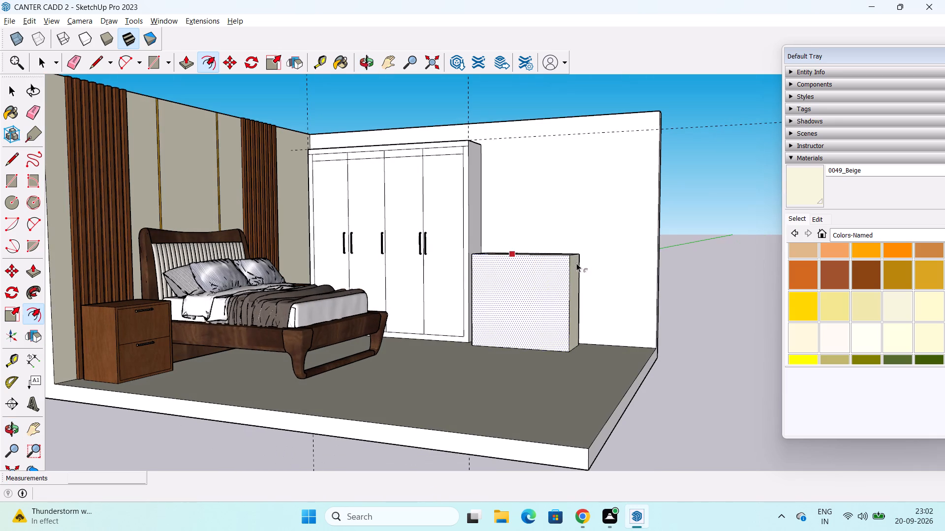
left_click(498, 265)
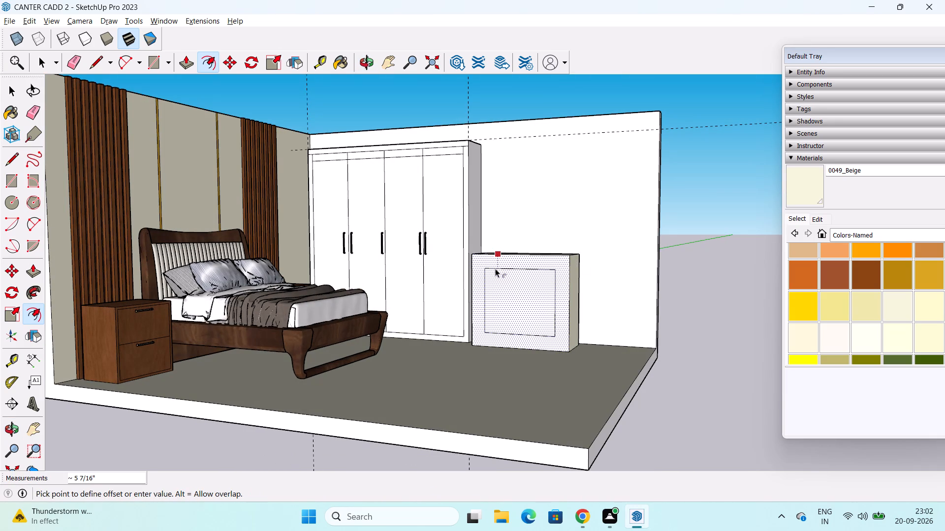
type("3\"")
key("Return")
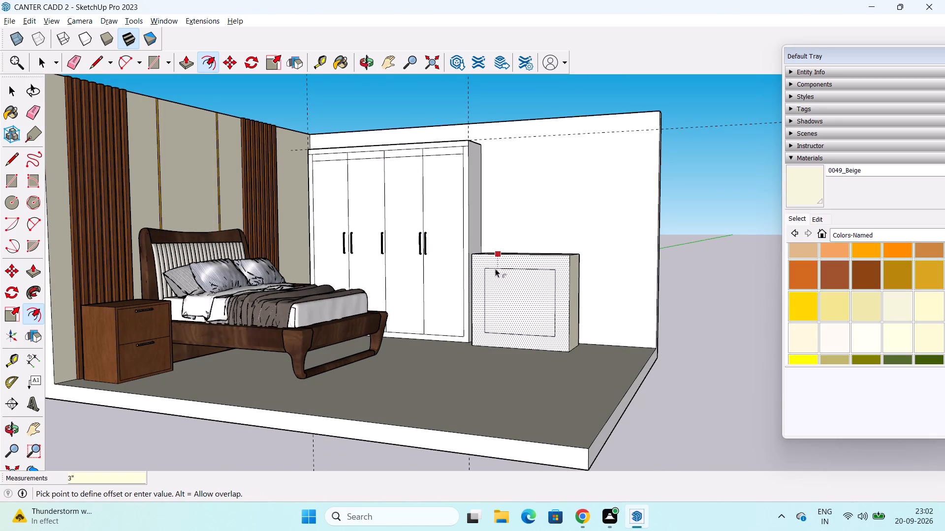
middle_click_drag(505, 285, 452, 316)
key("space")
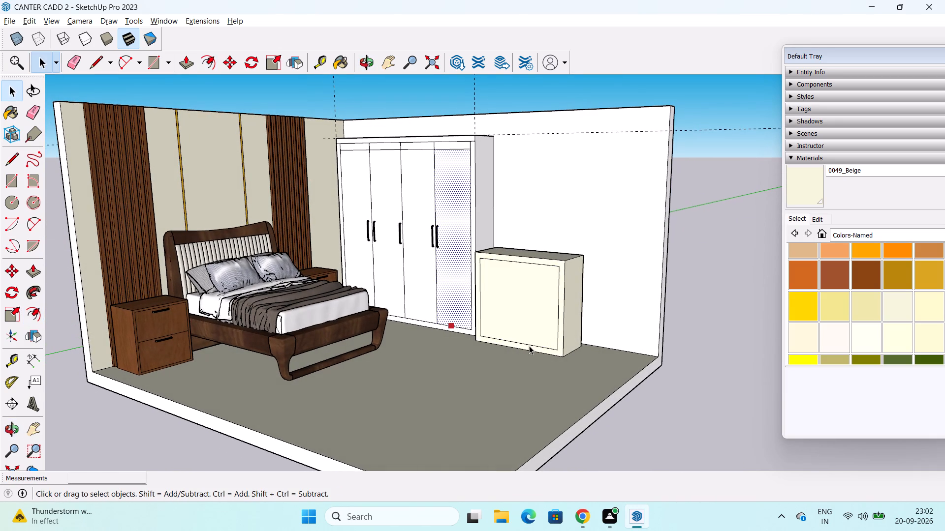
Move the bottom edge of the front face's inset outline 3" down onto the box's base edge.
key("Escape")
left_click(519, 342)
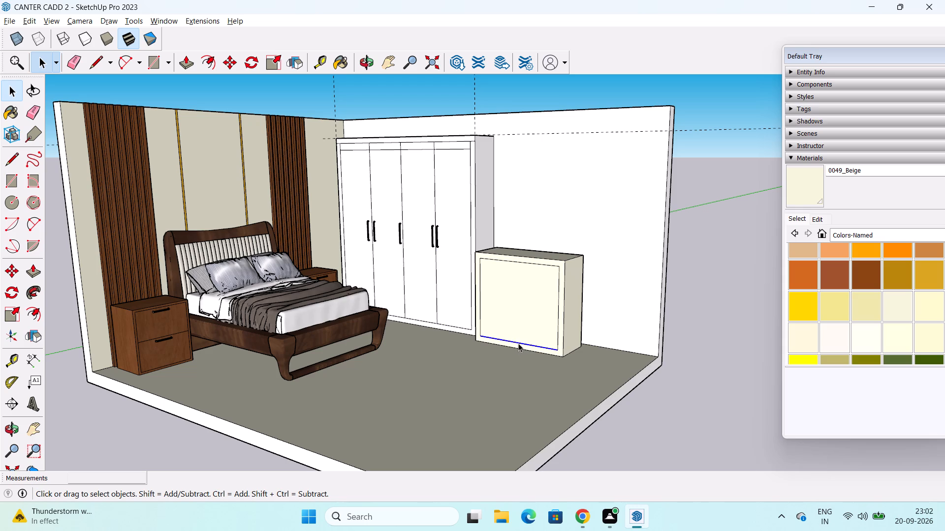
key("m")
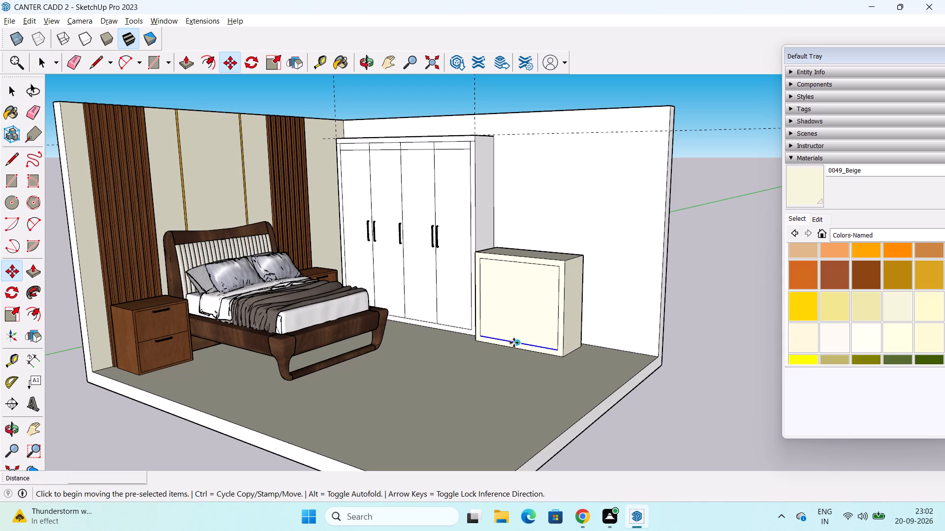
left_click(517, 343)
left_click(515, 346)
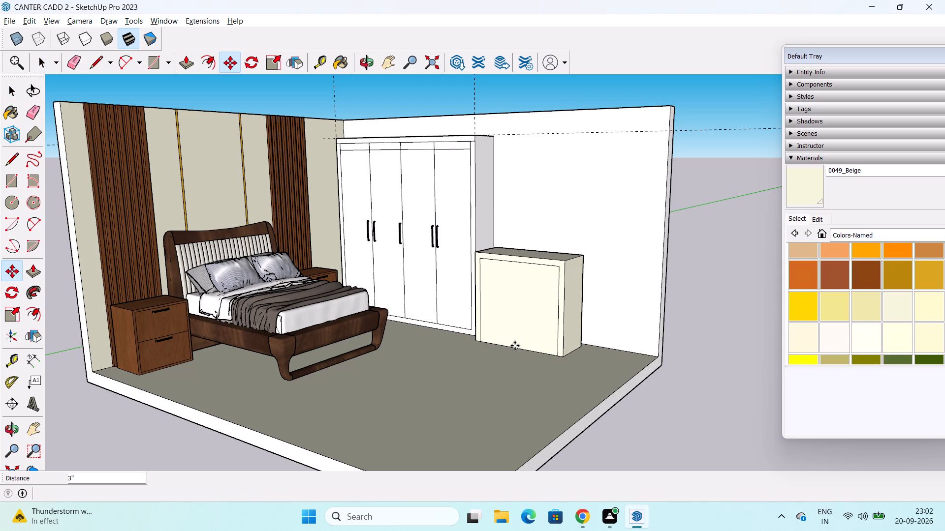
middle_click_drag(545, 308, 485, 326)
key("space")
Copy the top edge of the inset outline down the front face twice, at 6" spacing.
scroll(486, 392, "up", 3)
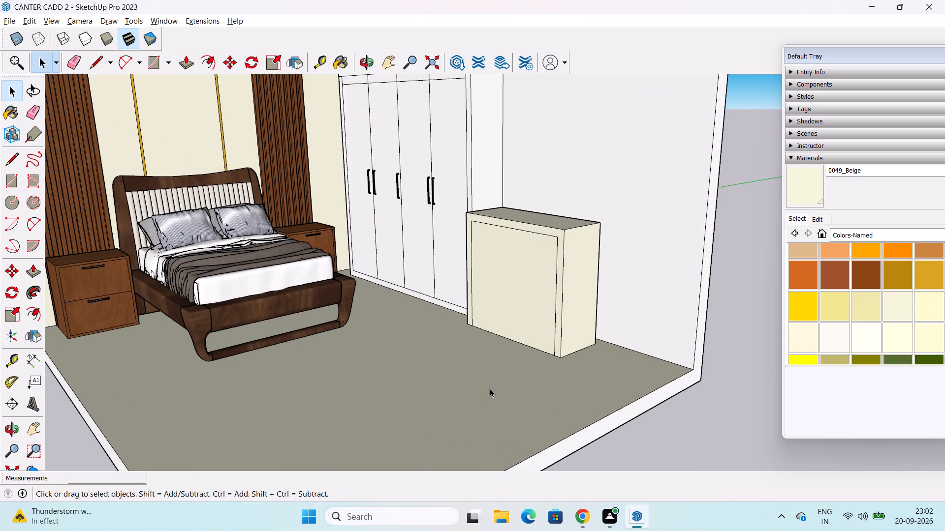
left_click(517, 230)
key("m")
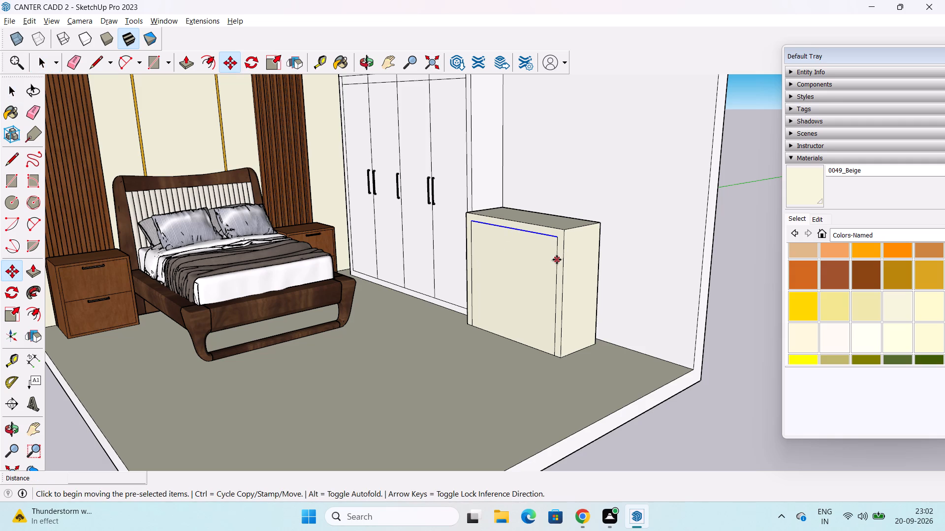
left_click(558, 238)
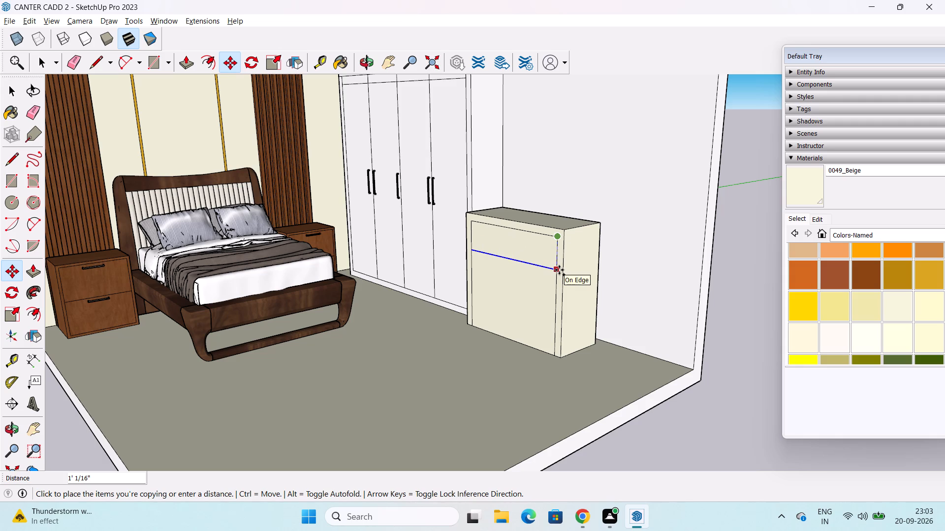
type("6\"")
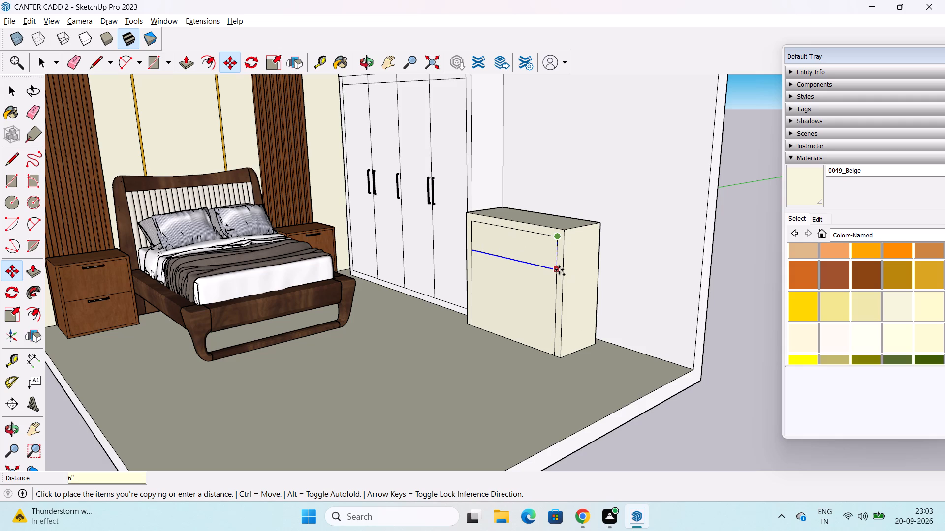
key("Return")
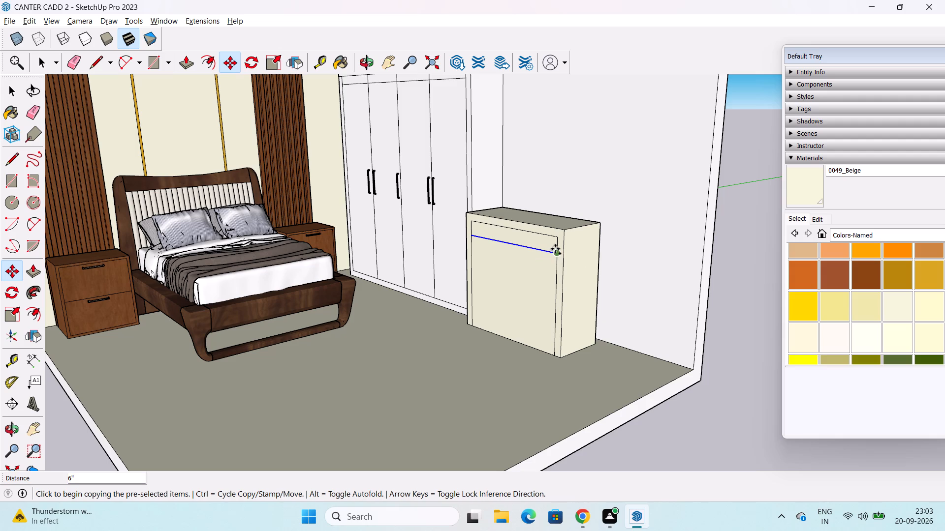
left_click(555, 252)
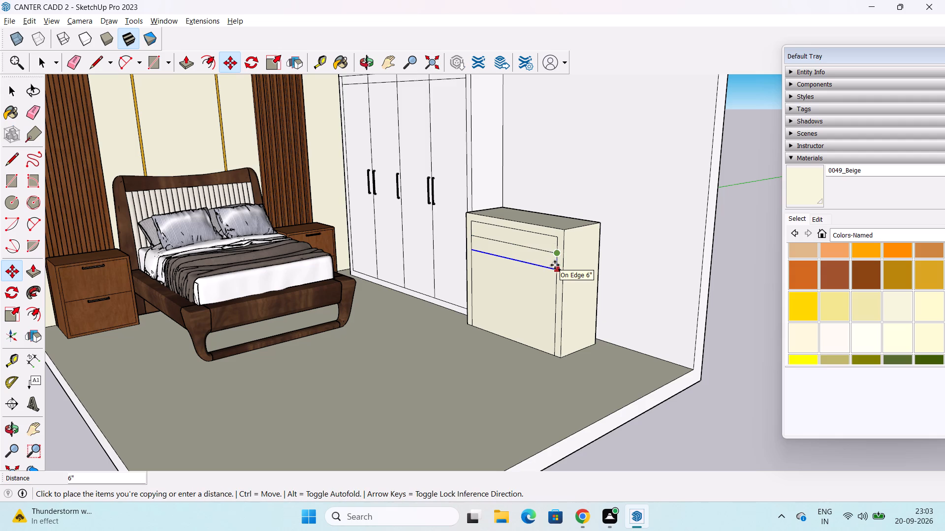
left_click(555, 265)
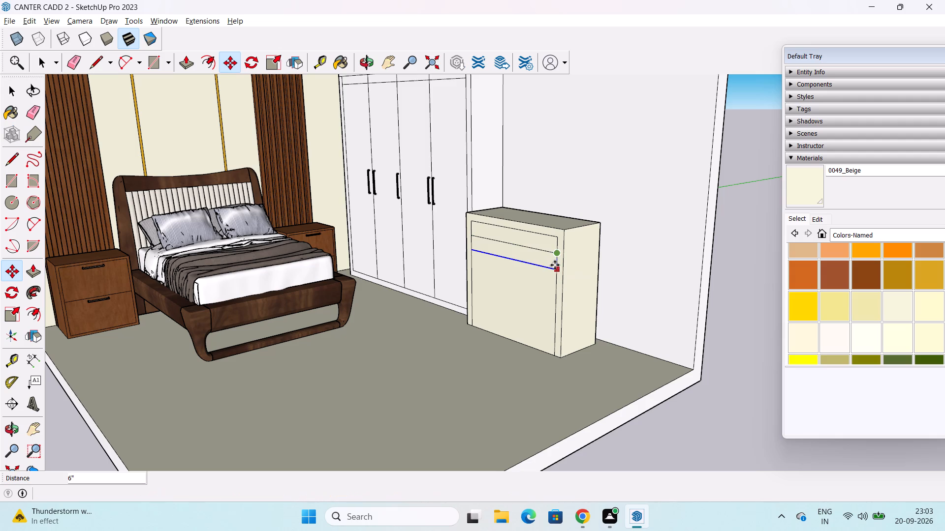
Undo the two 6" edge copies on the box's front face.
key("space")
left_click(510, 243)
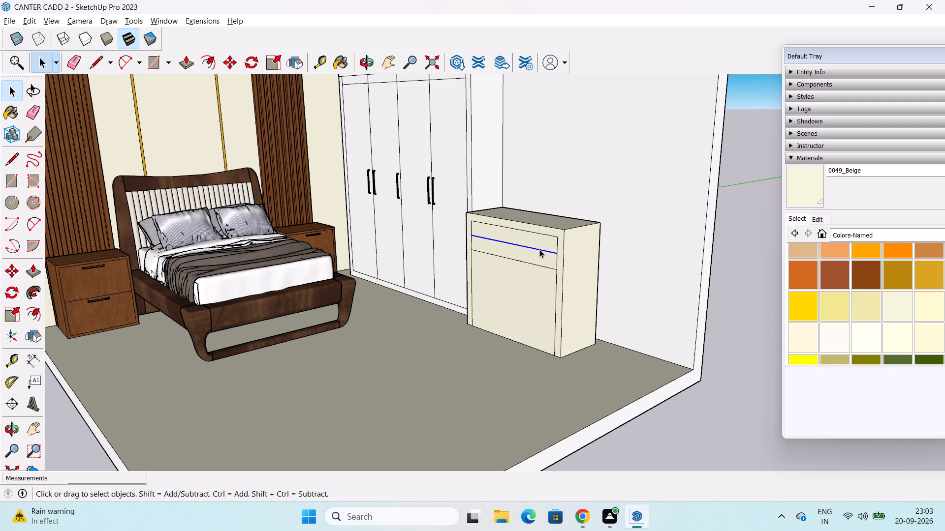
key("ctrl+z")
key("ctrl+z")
Copy the top edge of the front face's inset outline 10" downward.
left_click(538, 234)
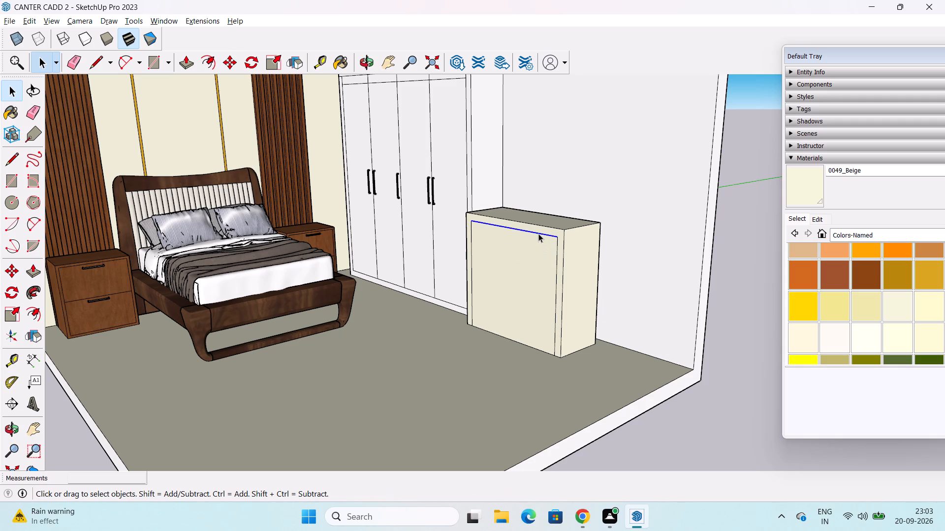
key("m")
left_click(556, 236)
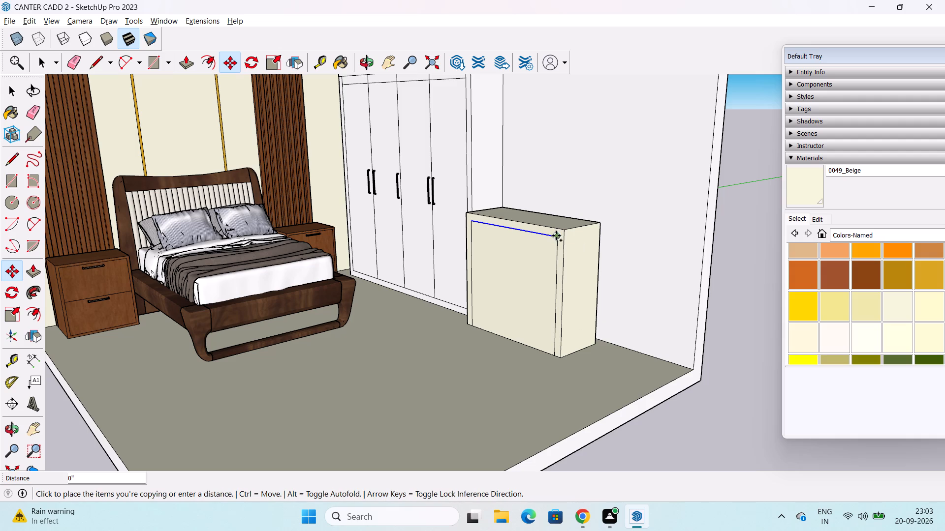
type("10\"")
key("Return")
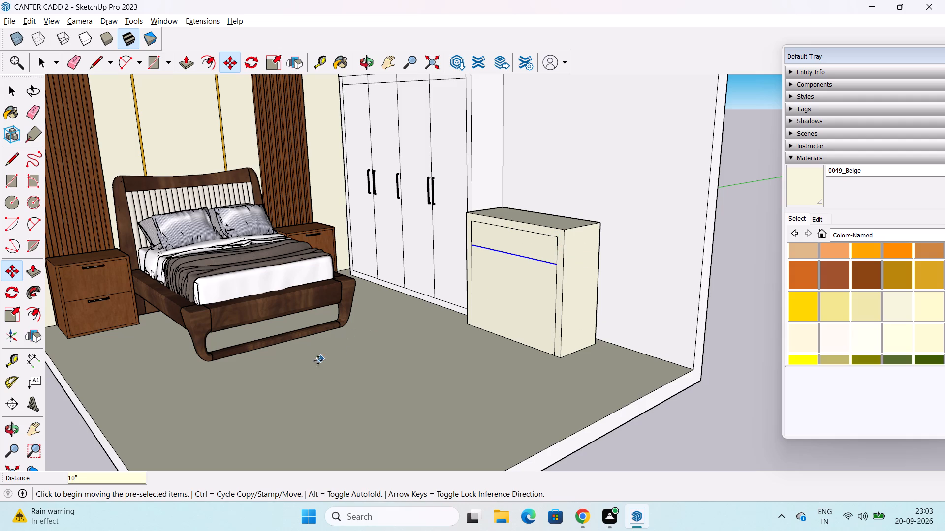
key("space")
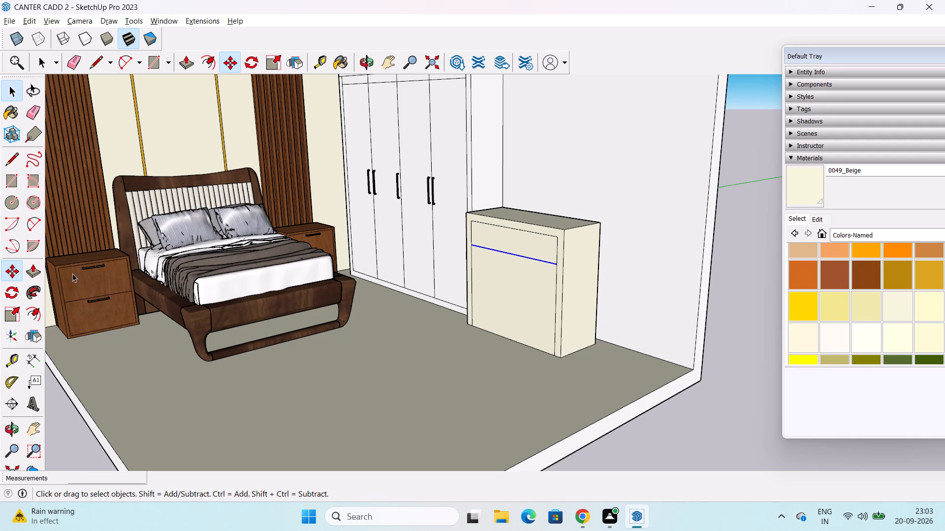
Push/Pull the front panel below the copied edge 1' 8 9/16" through the box's full depth to open the legroom.
left_click(32, 267)
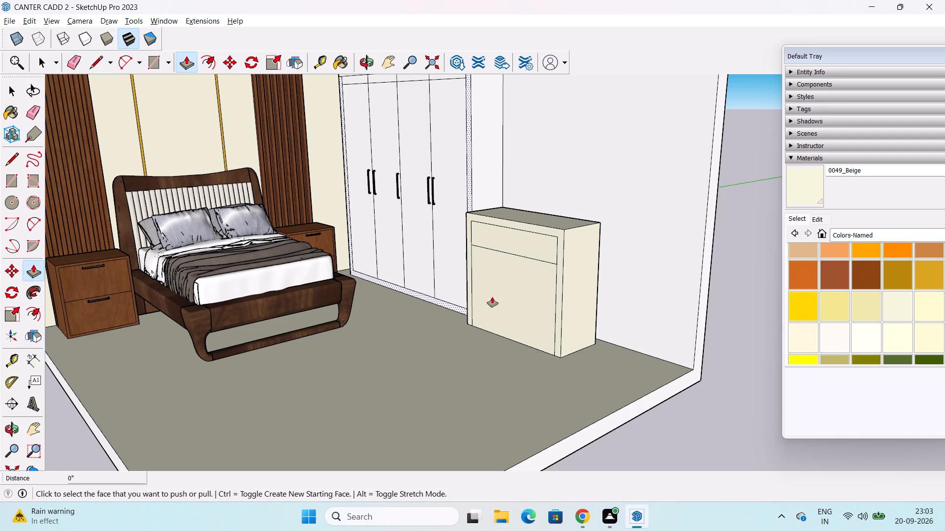
left_click(510, 298)
middle_click_drag(545, 282, 530, 294)
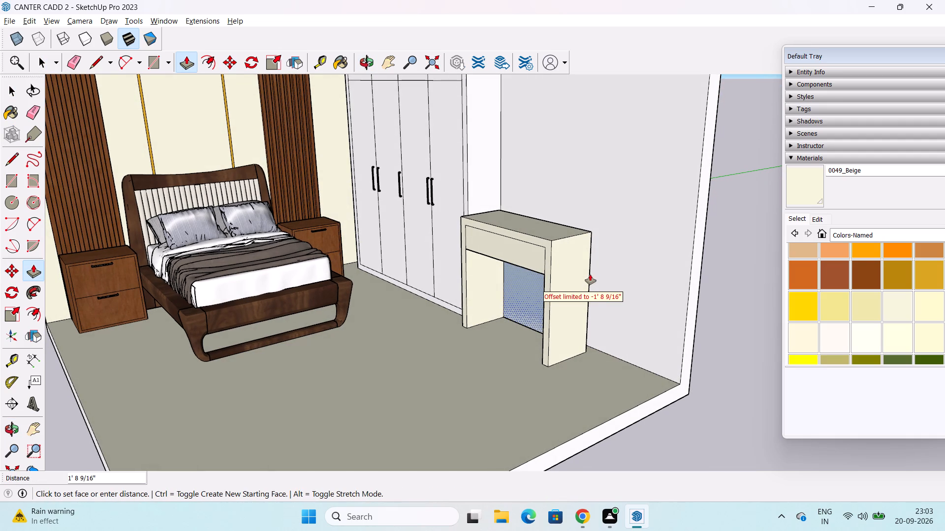
left_click(587, 273)
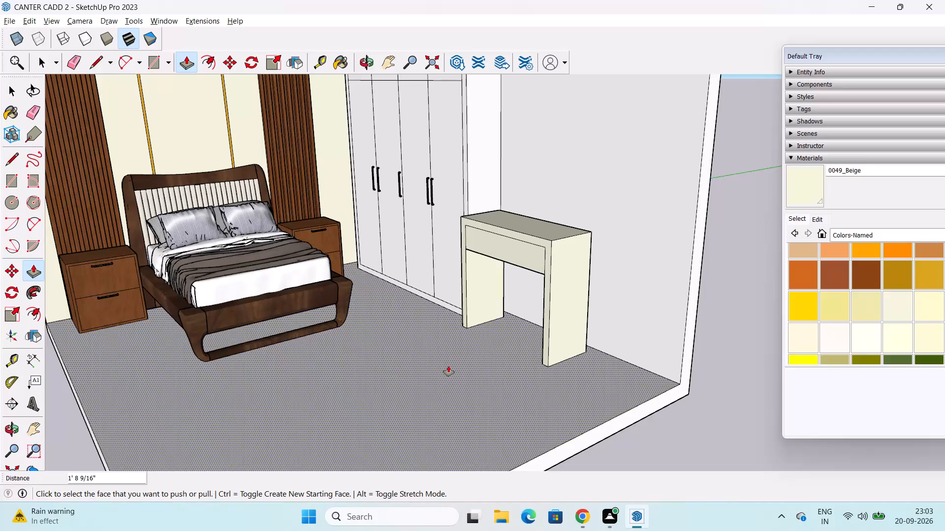
middle_click_drag(448, 365, 461, 354)
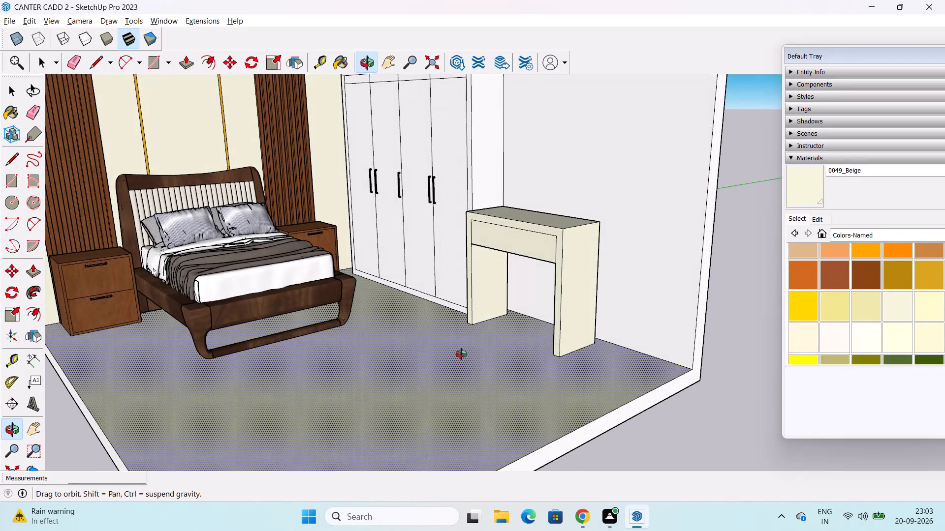
middle_click_drag(461, 354, 458, 353)
key("space")
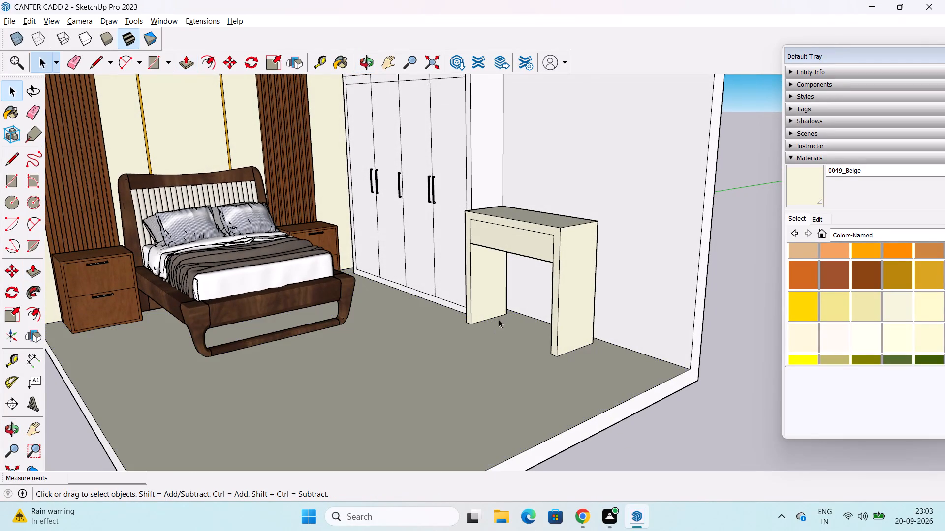
Inspect the desk unit's position relative to the wardrobe and side wall from the front and from above.
middle_click_drag(520, 294, 512, 295)
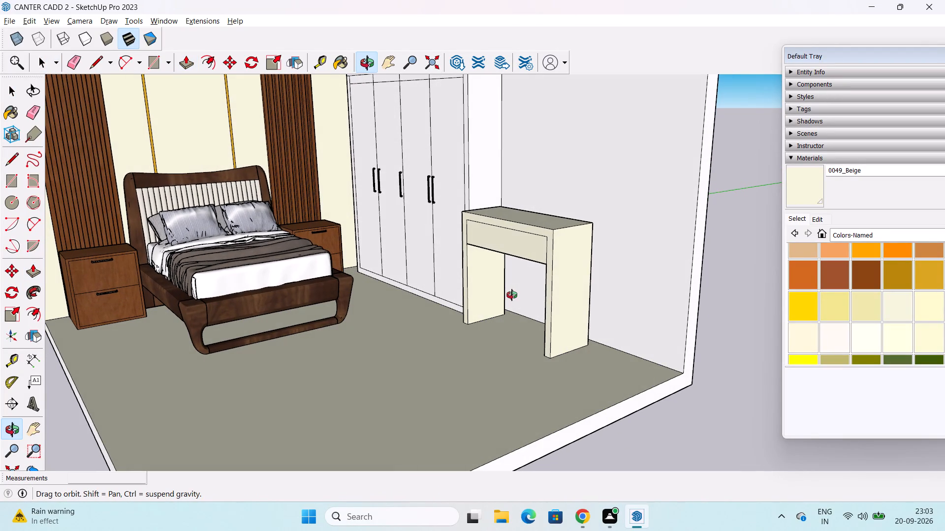
middle_click_drag(512, 295, 508, 295)
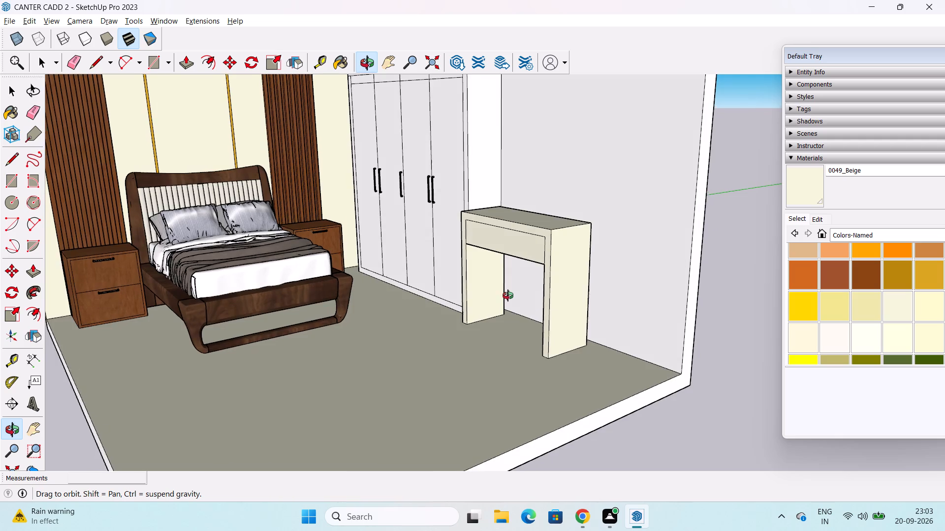
middle_click_drag(508, 295, 392, 298)
middle_click_drag(392, 298, 431, 298)
scroll(431, 298, "down", 2)
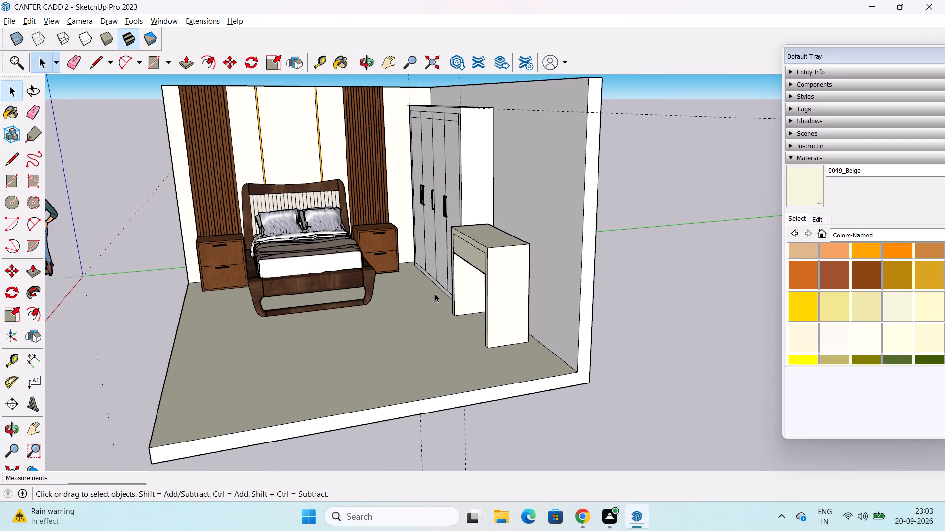
middle_click_drag(435, 293, 577, 436)
scroll(579, 385, "up", 3)
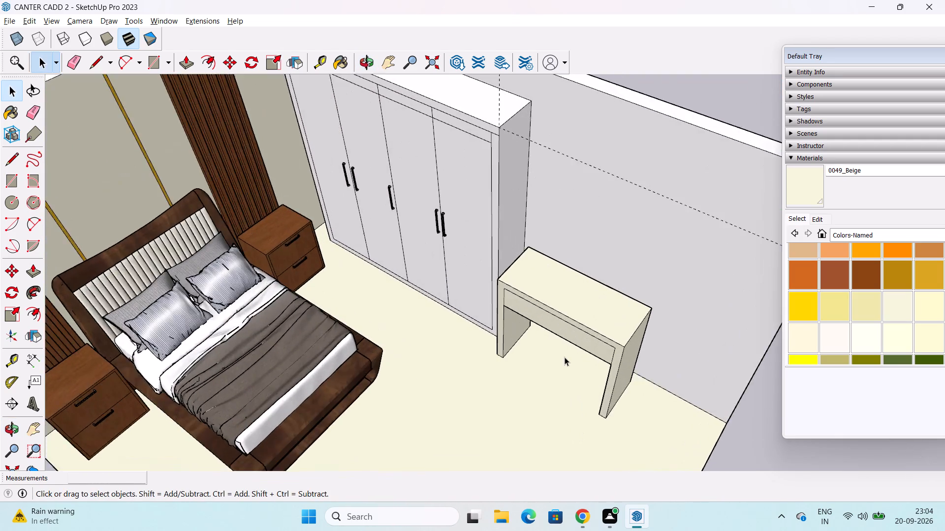
scroll(565, 357, "up", 2)
middle_click_drag(563, 354, 640, 466)
scroll(623, 416, "down", 1)
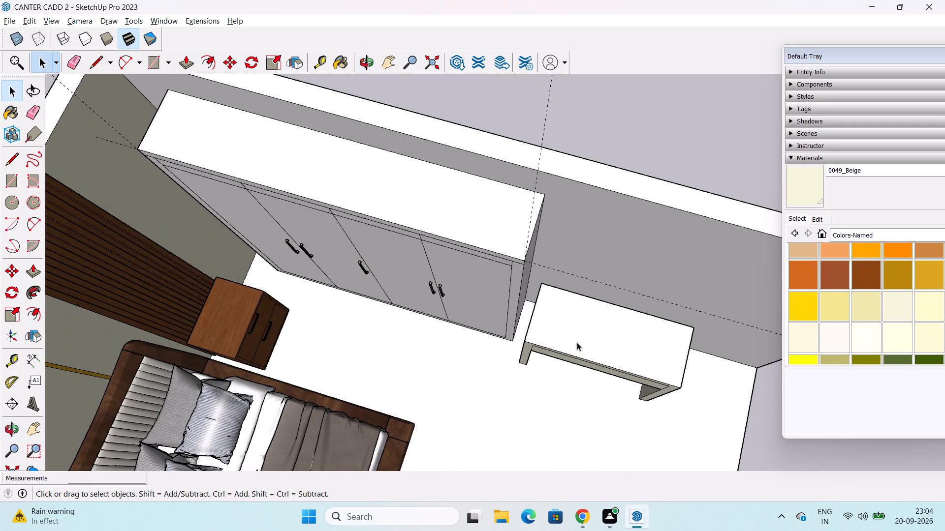
middle_click_drag(577, 342, 507, 306, "shift")
middle_click_drag(521, 329, 606, 361)
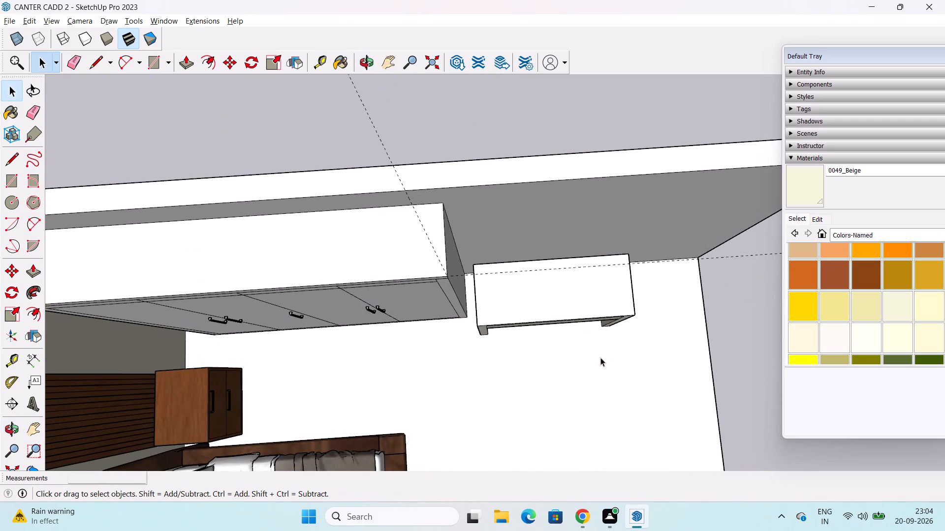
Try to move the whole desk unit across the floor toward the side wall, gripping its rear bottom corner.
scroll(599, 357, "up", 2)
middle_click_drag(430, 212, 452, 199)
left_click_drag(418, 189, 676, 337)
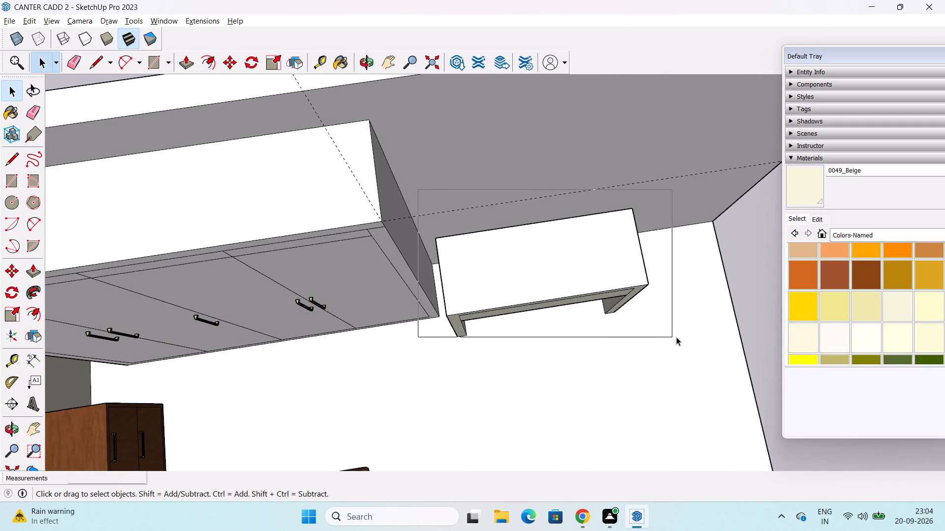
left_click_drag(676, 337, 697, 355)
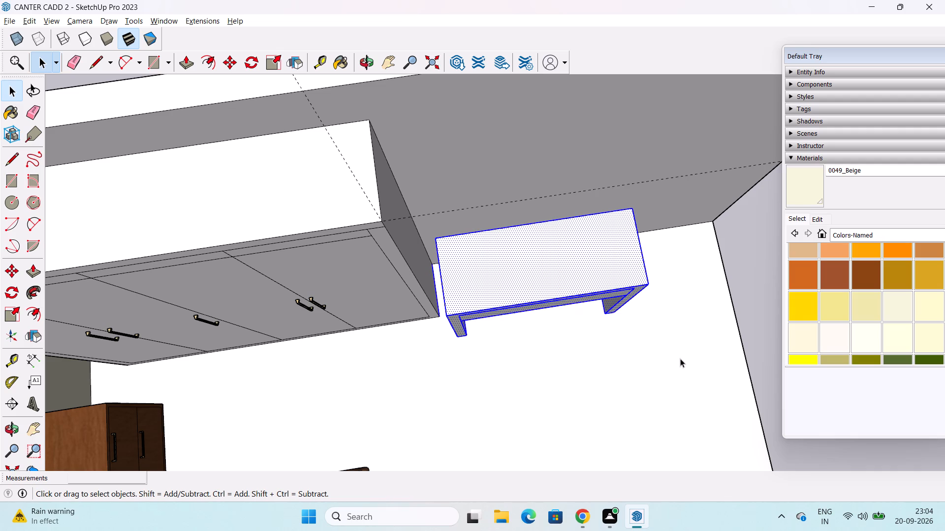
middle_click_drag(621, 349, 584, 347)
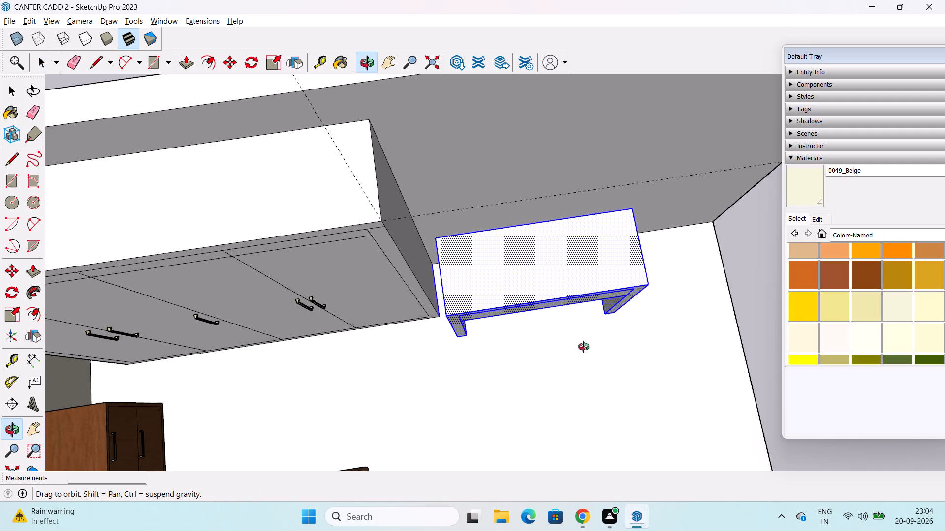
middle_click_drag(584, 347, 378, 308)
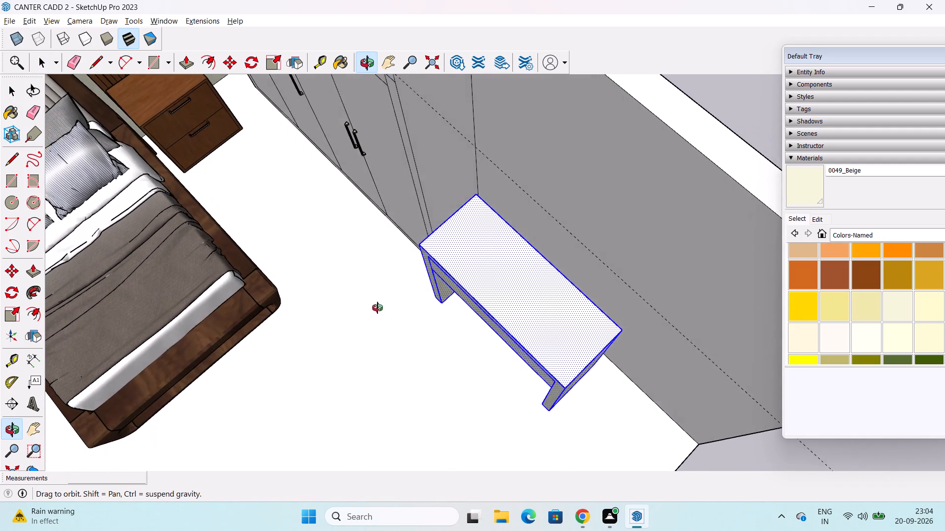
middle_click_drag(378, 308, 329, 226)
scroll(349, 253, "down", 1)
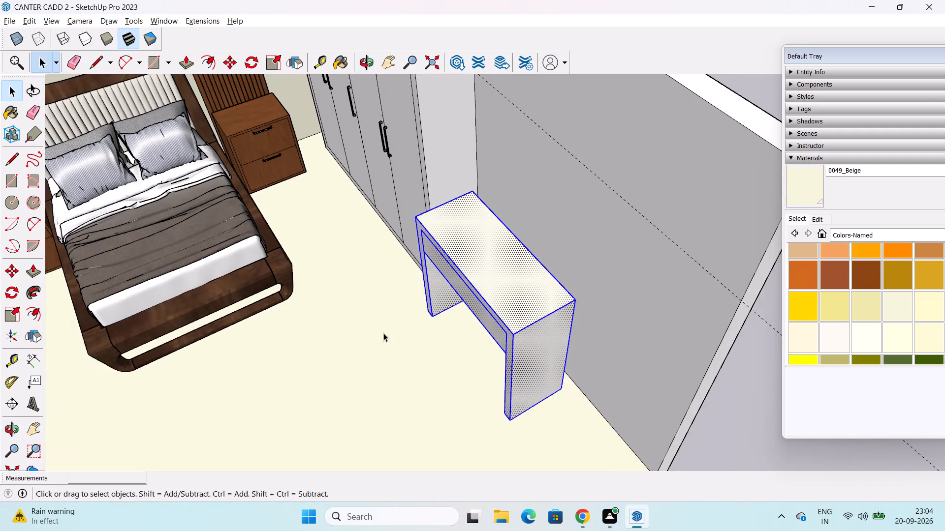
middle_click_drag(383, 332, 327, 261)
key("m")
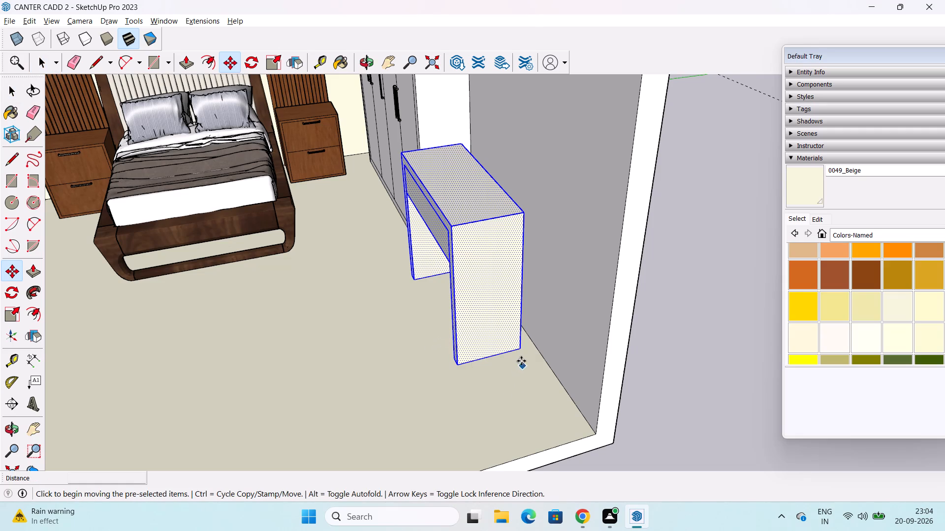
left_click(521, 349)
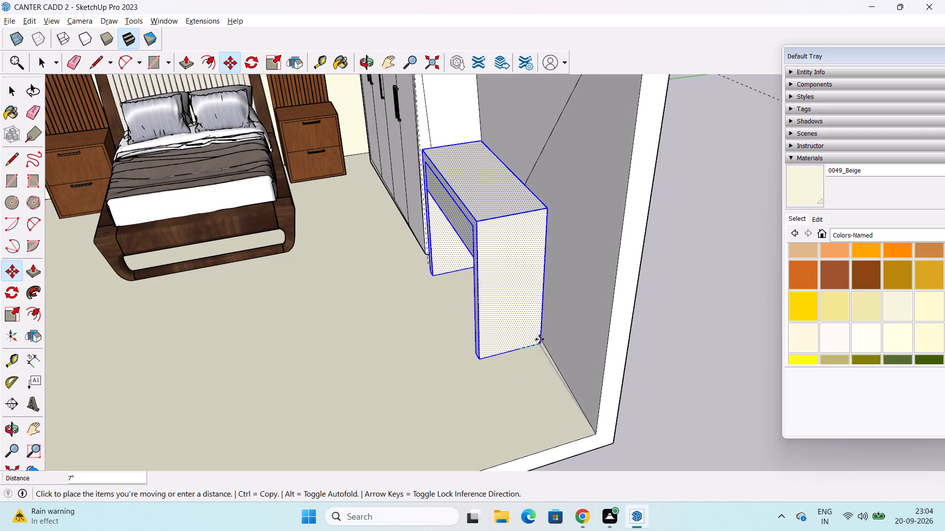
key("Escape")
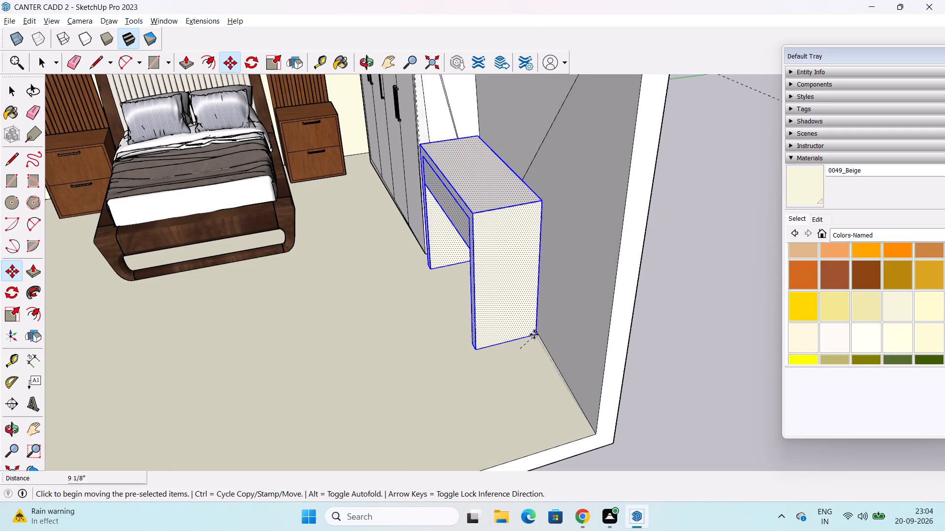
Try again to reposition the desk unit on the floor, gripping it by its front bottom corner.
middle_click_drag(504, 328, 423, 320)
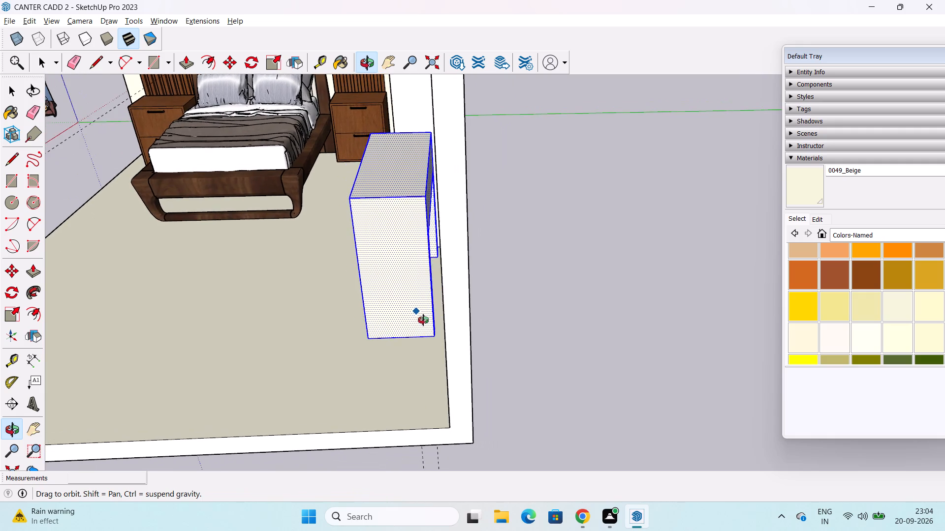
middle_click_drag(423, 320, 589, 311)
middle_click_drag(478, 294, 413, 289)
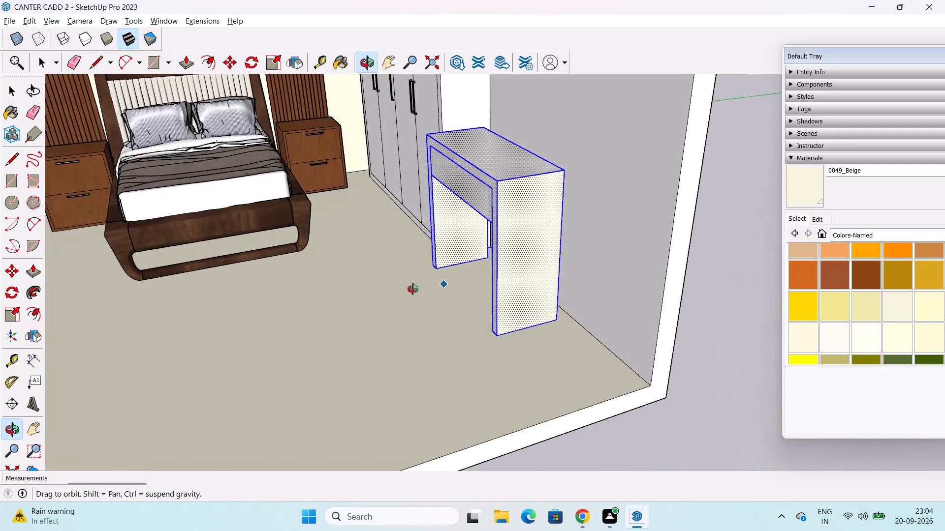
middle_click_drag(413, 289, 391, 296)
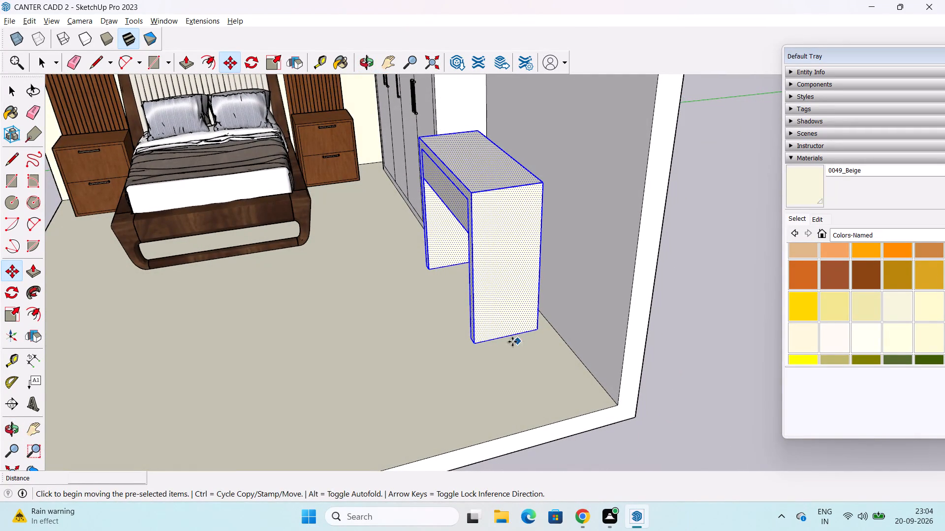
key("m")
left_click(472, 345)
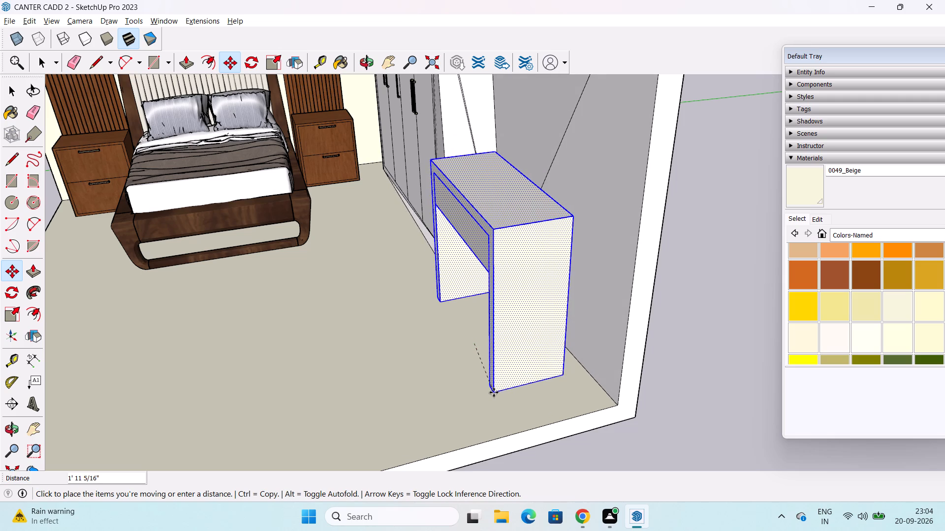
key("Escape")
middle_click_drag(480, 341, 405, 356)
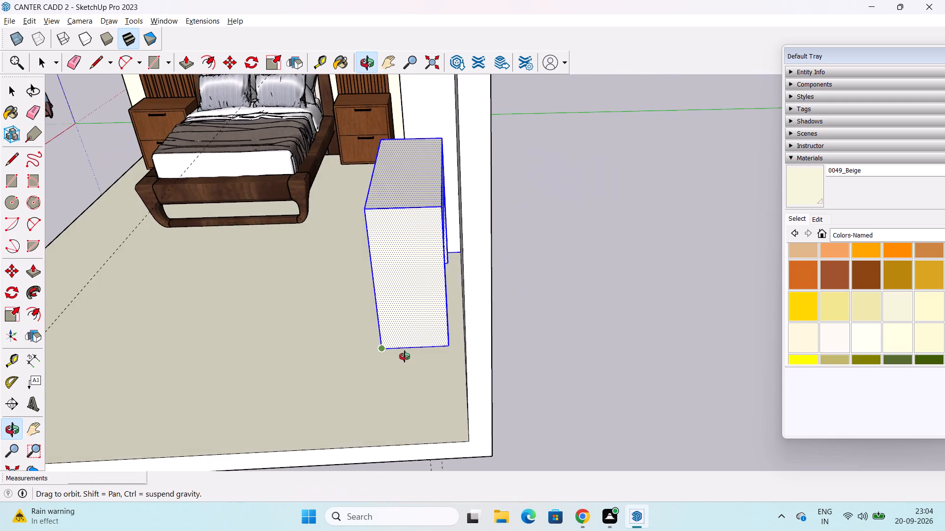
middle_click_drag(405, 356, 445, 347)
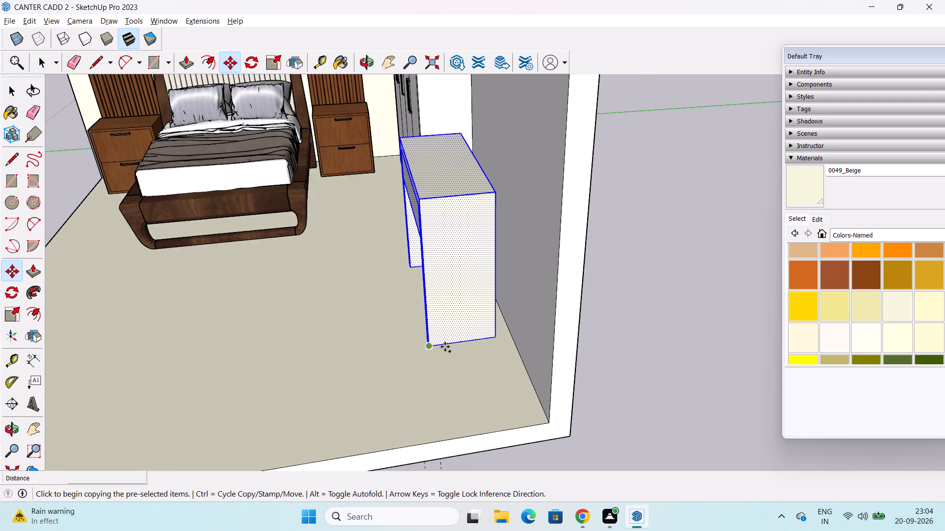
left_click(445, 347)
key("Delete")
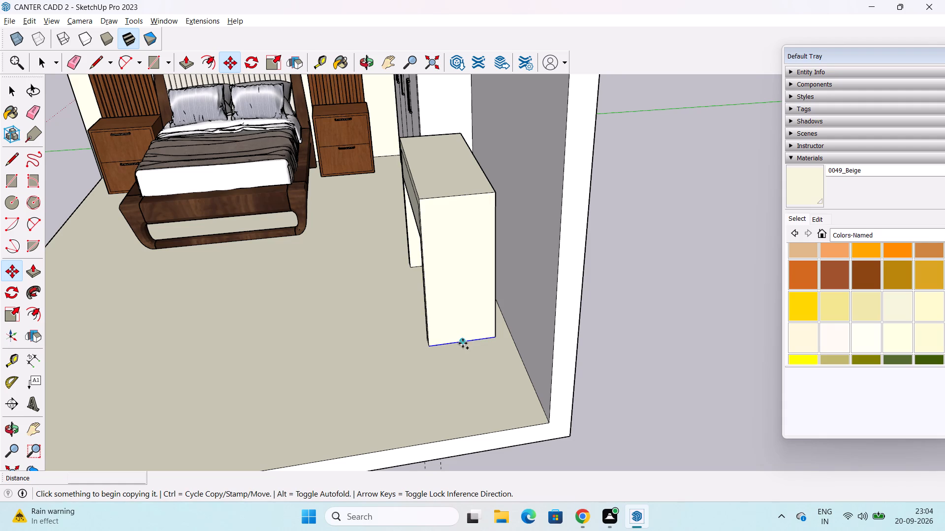
Undo the desk unit's modelling back to the empty floor beside the wardrobe.
key("ctrl+z")
key("ctrl+z")
key("ctrl+z")
key("ctrl+z")
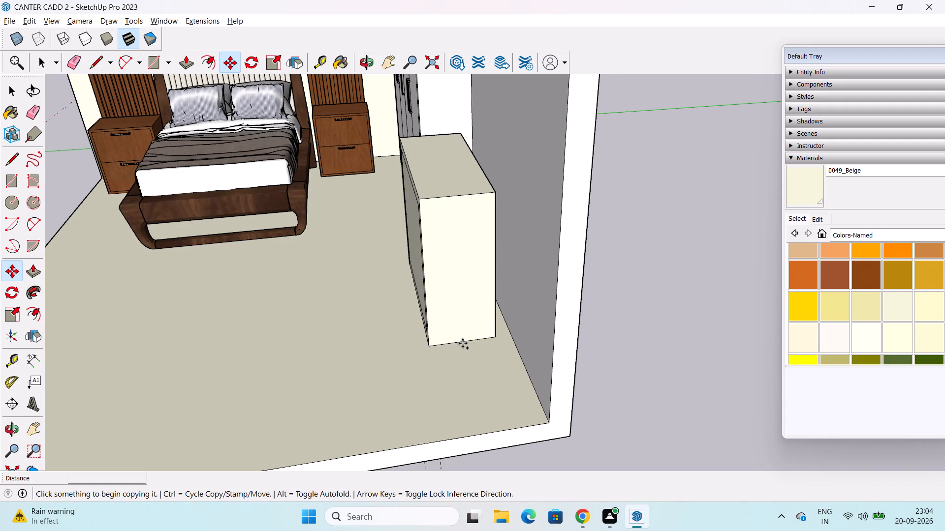
key("ctrl+z")
key("ctrl+z")
key("ctrl+z")
key("ctrl+z")
key("ctrl+z")
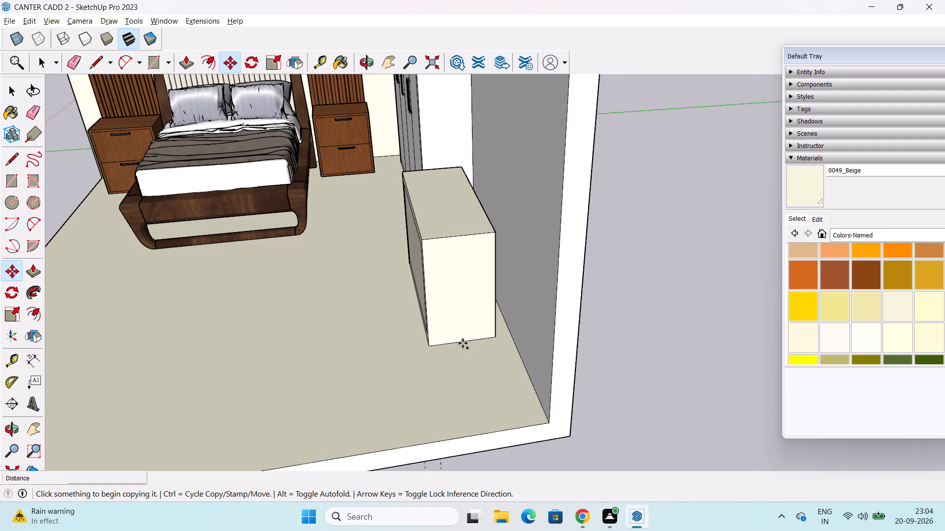
key("ctrl+z")
key("ctrl+z")
key("ctrl+z")
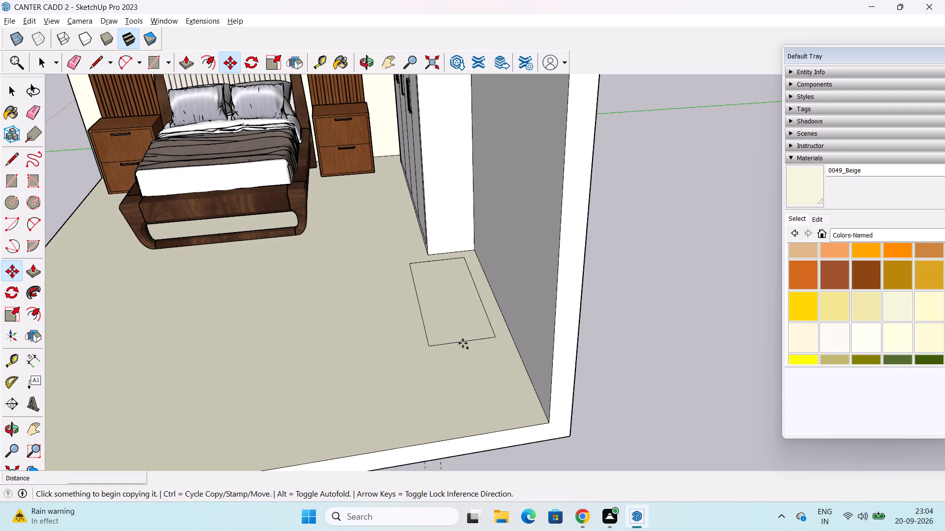
Draw a floor rectangle about 3' 10 9/16" by 1' 6 3/8" along the side wall, just beyond the wardrobe's end.
left_click(14, 188)
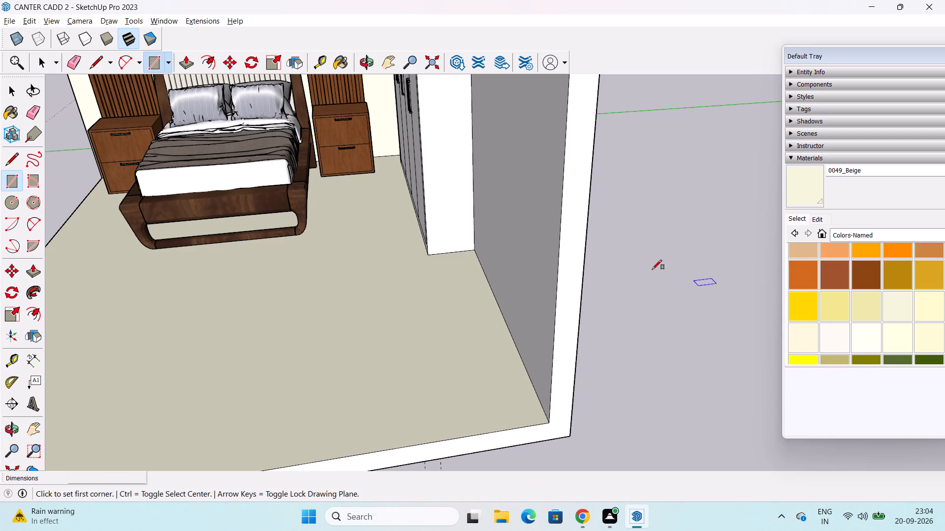
middle_click_drag(472, 253, 567, 306)
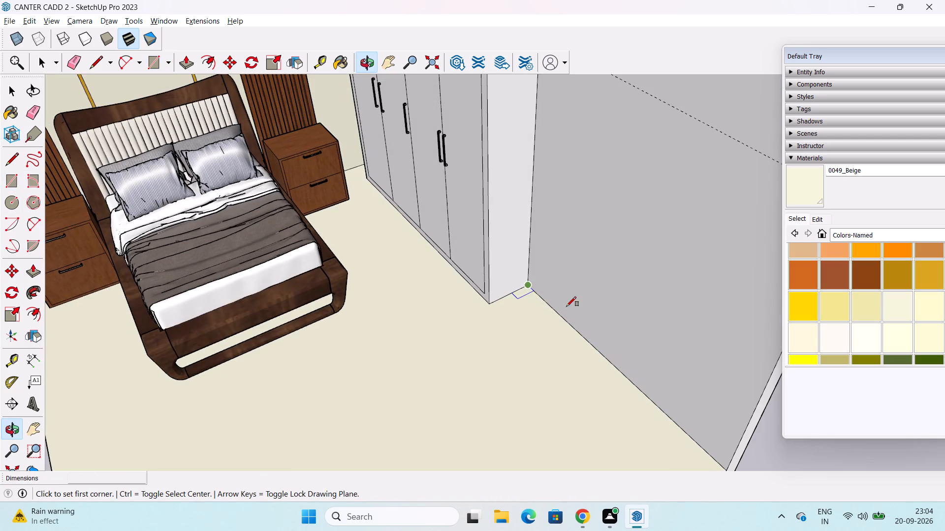
scroll(520, 298, "up", 2)
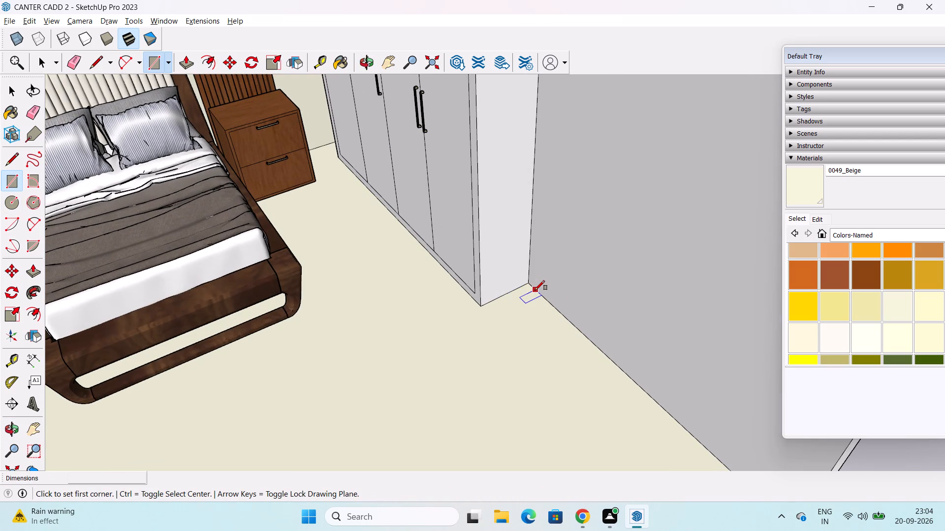
left_click(535, 290)
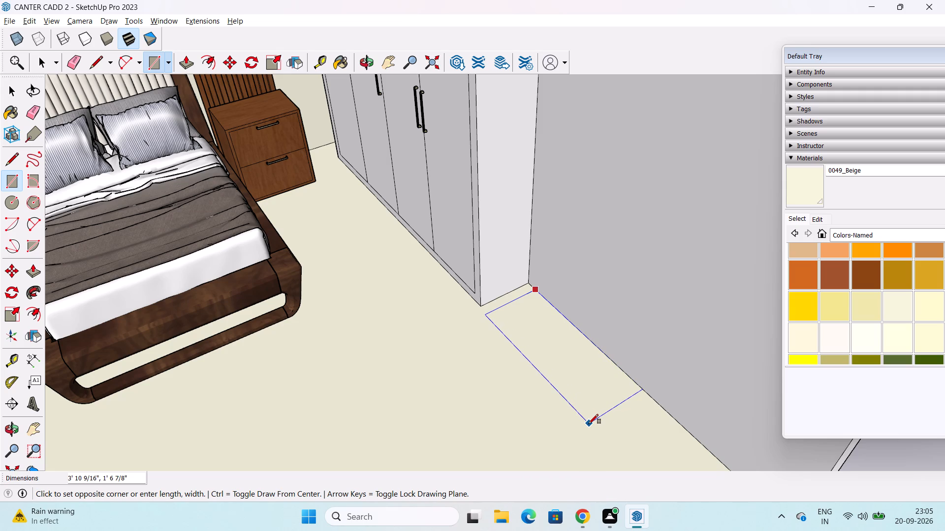
left_click(590, 423)
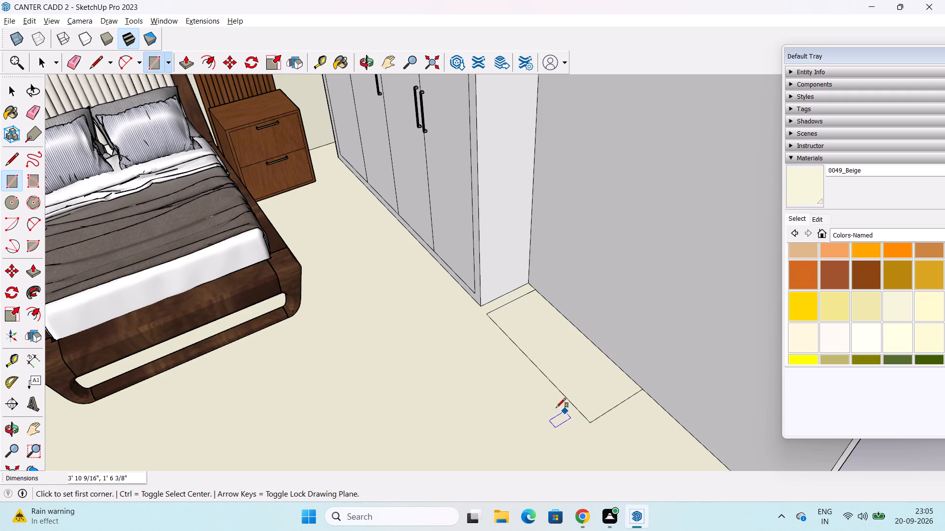
key("space")
Push/Pull the floor rectangle up 4' into a box.
left_click(37, 273)
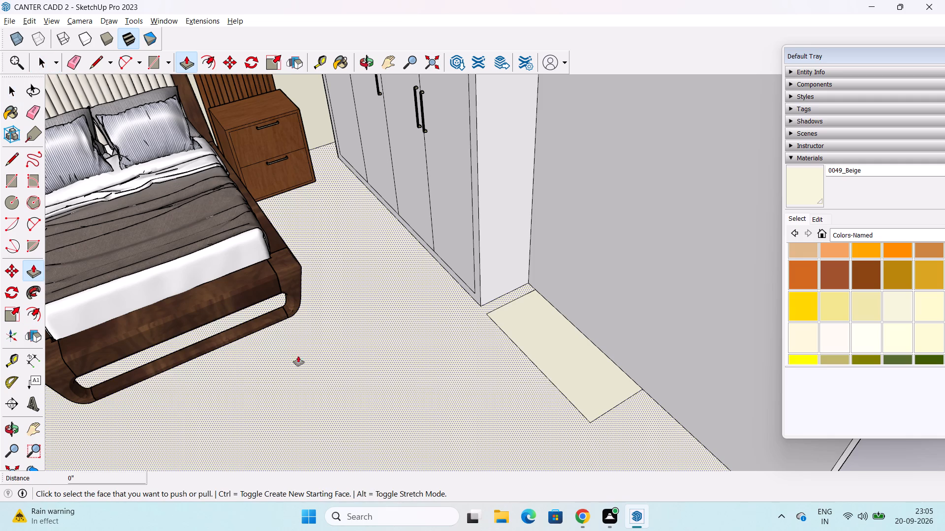
left_click(556, 354)
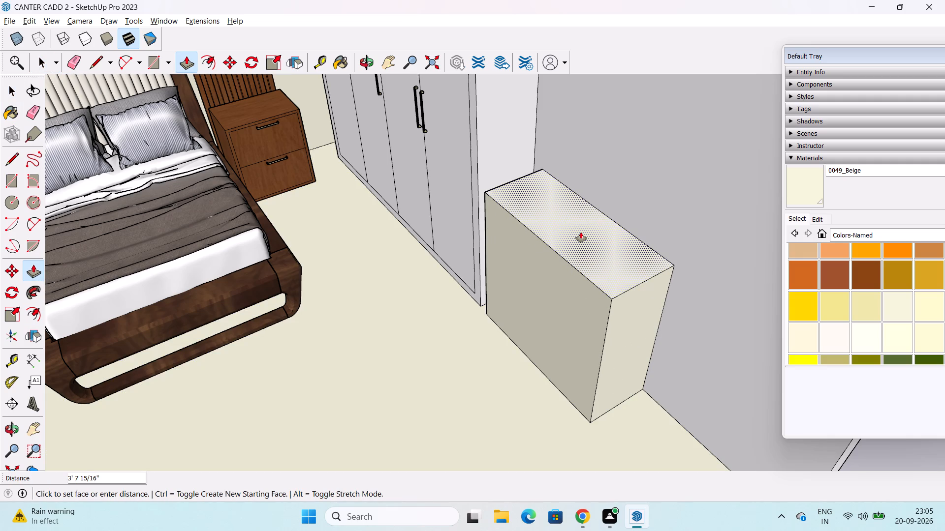
type("4'")
key("Return")
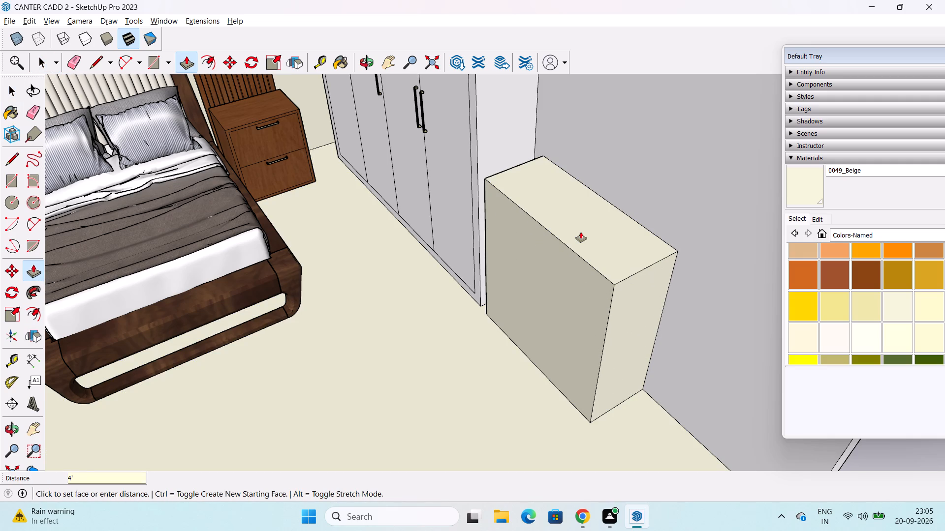
Push/Pull the box's top face down 6".
scroll(568, 252, "down", 1)
middle_click_drag(552, 308, 603, 256)
scroll(613, 248, "down", 2)
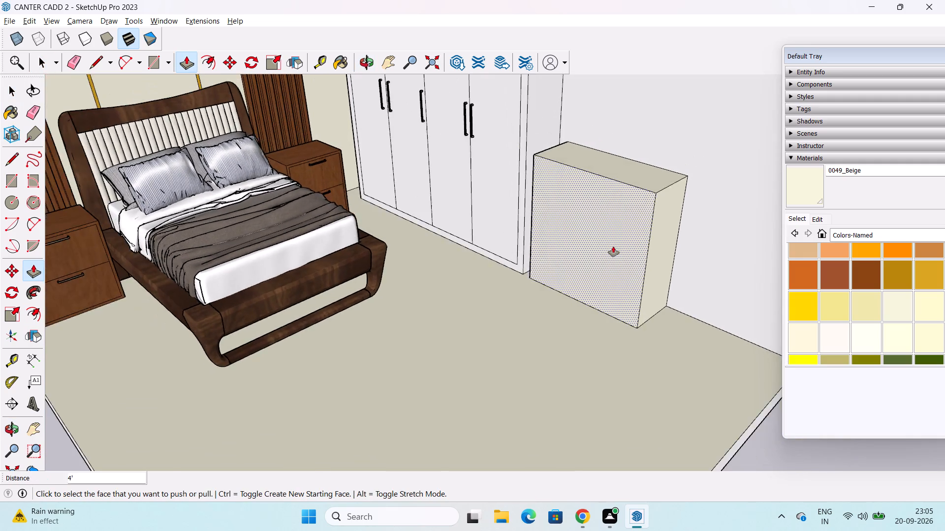
scroll(613, 246, "down", 5)
middle_click_drag(614, 244, 556, 318, "shift")
middle_click(556, 318)
middle_click(556, 318)
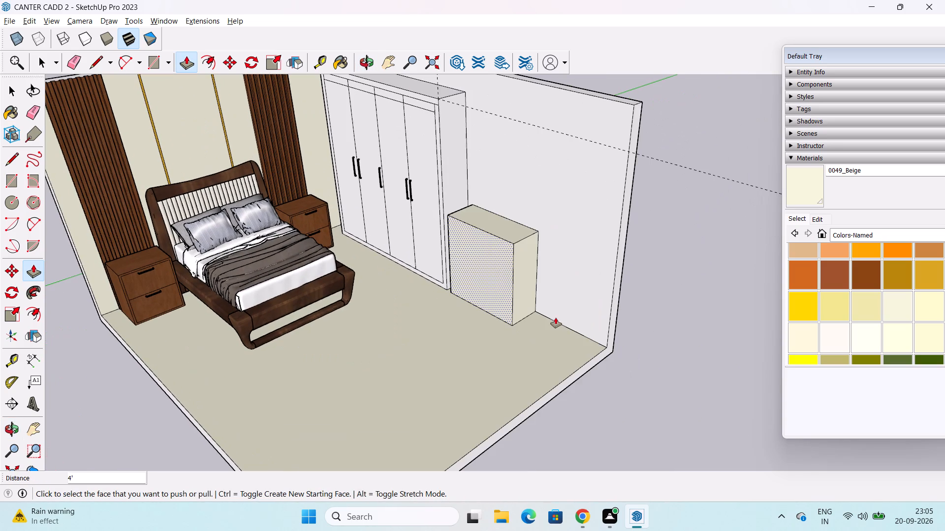
left_click(499, 216)
type("6\"")
key("Return")
key("space")
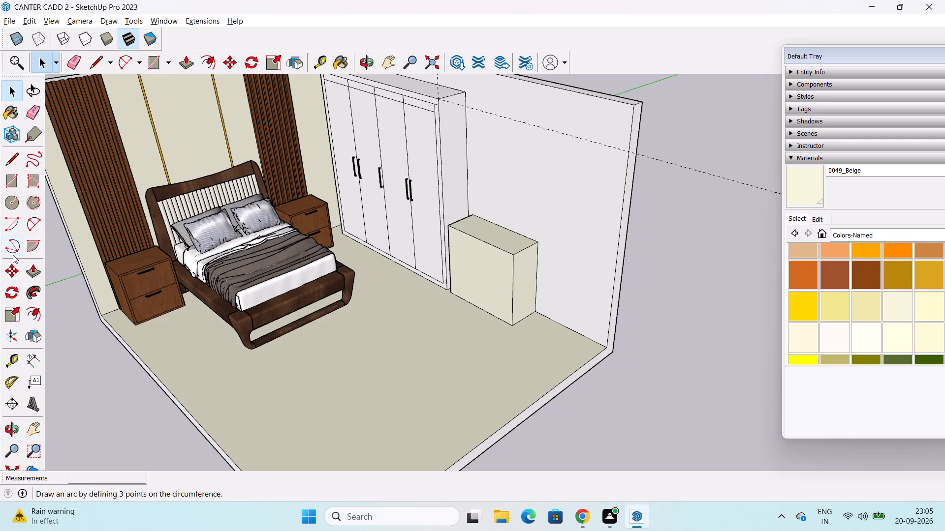
Offset the outline of the box's front face inward by 3".
left_click(32, 315)
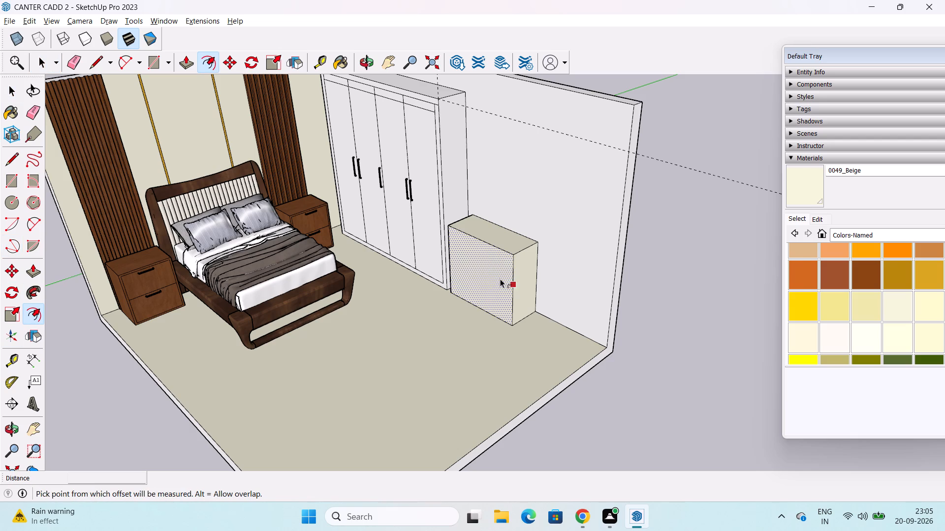
key("alt+Tab")
key("alt+Tab")
key("alt+Tab")
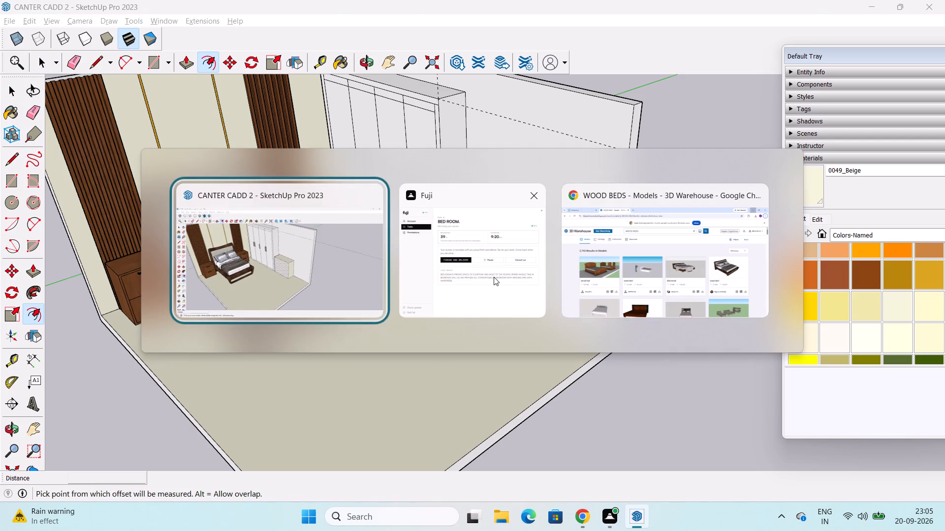
left_click(490, 259)
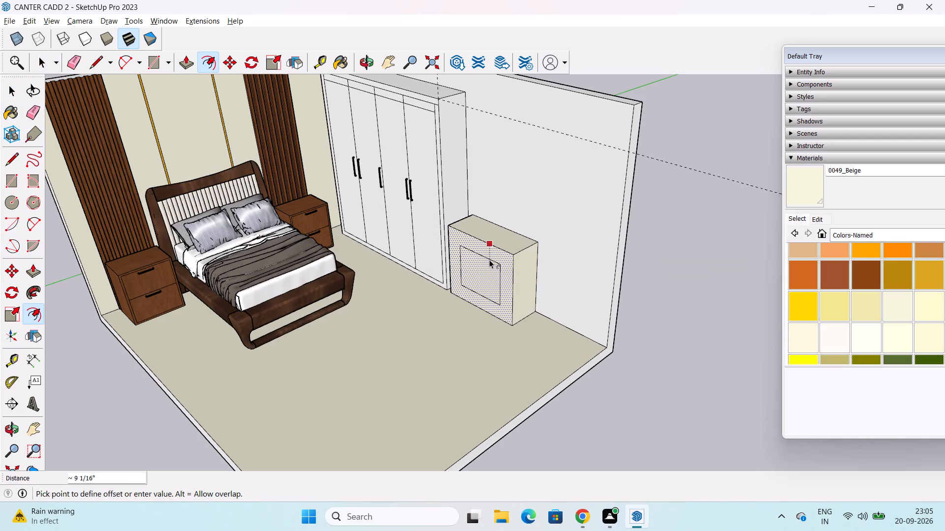
type("3\"")
key("Return")
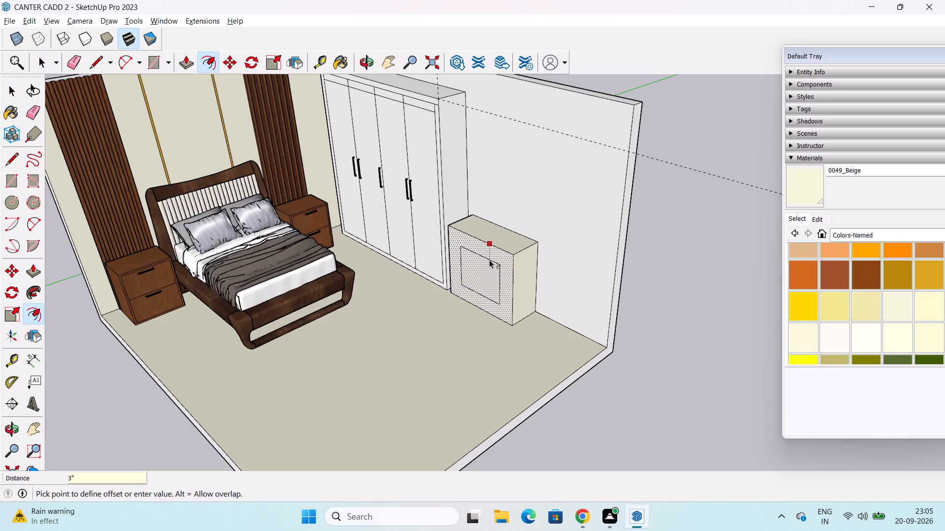
key("space")
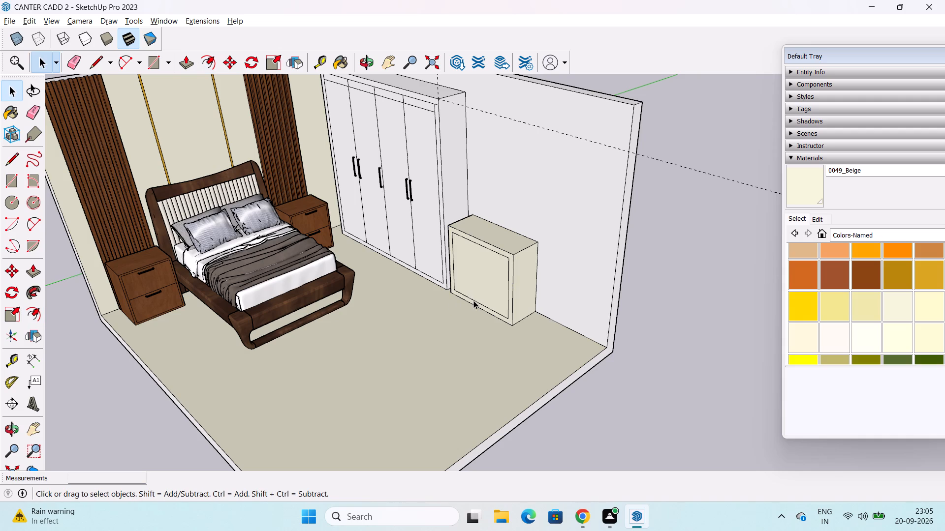
Move the inner outline's bottom edge down 3" onto the base edge of the front face.
left_click(474, 300)
key("m")
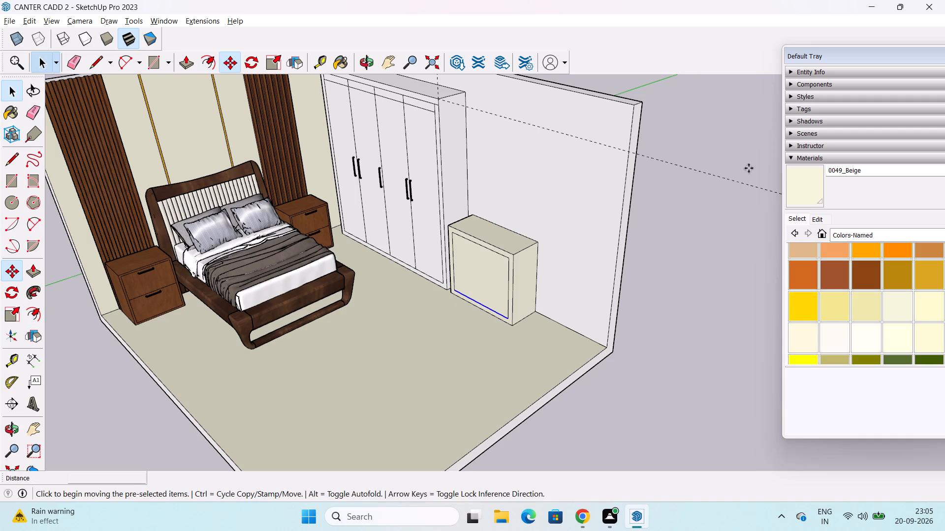
left_click(479, 301)
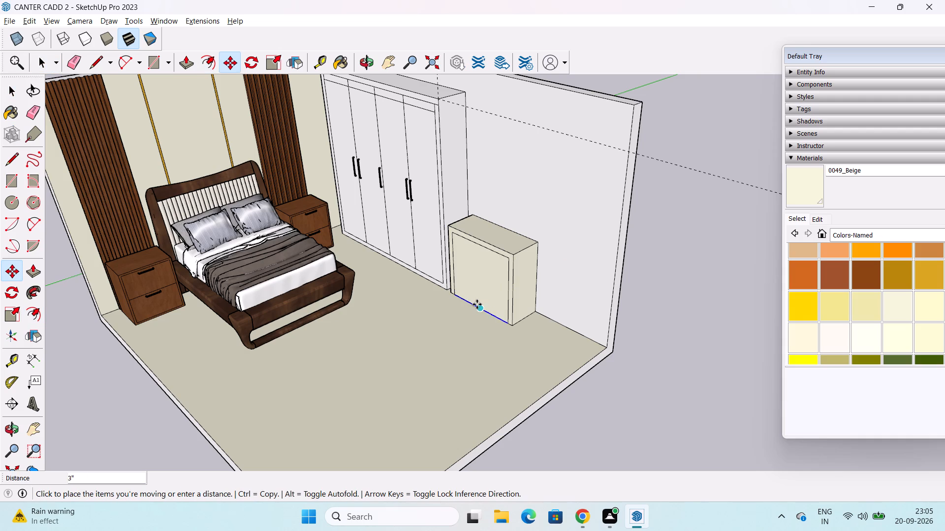
left_click(477, 304)
key("space")
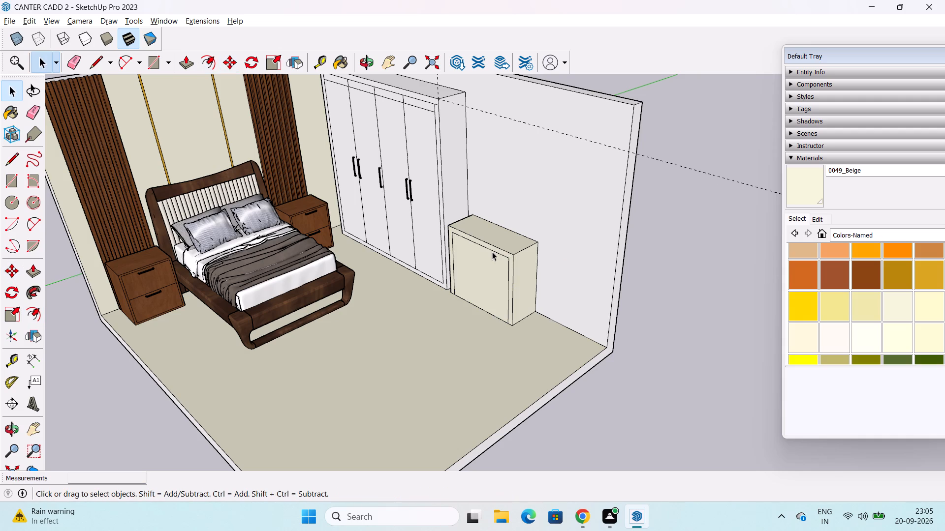
Copy the inner outline's top edge 10" down the front face to divide off a drawer panel.
left_click(495, 251)
scroll(495, 252, "up", 4)
key("m")
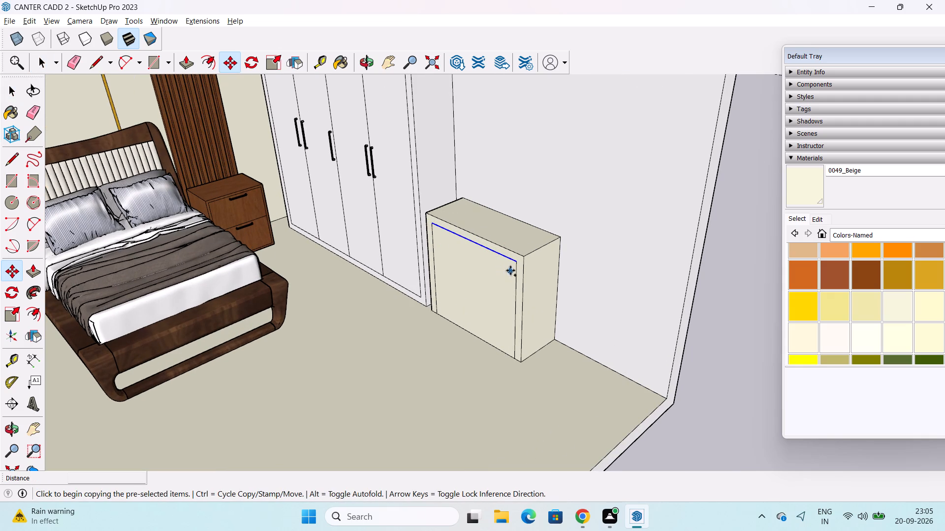
left_click(517, 263)
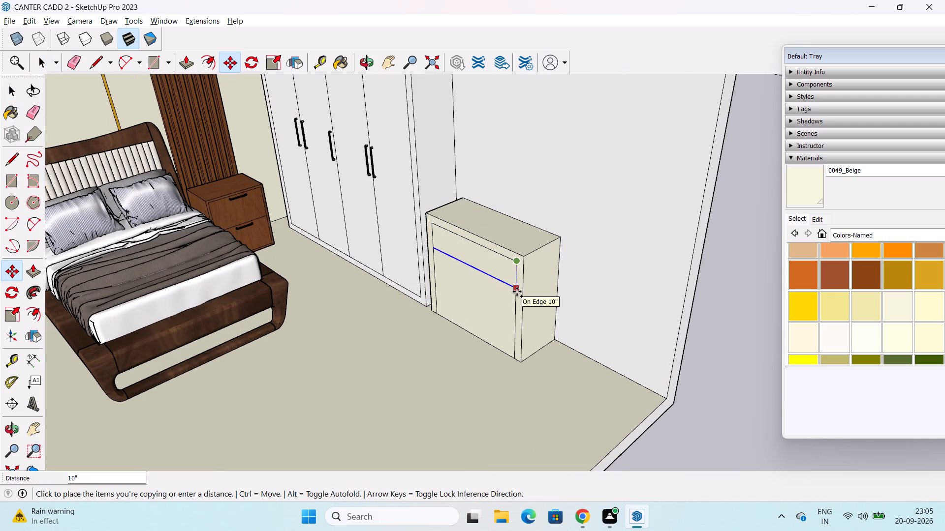
type("10\"")
key("Return")
key("space")
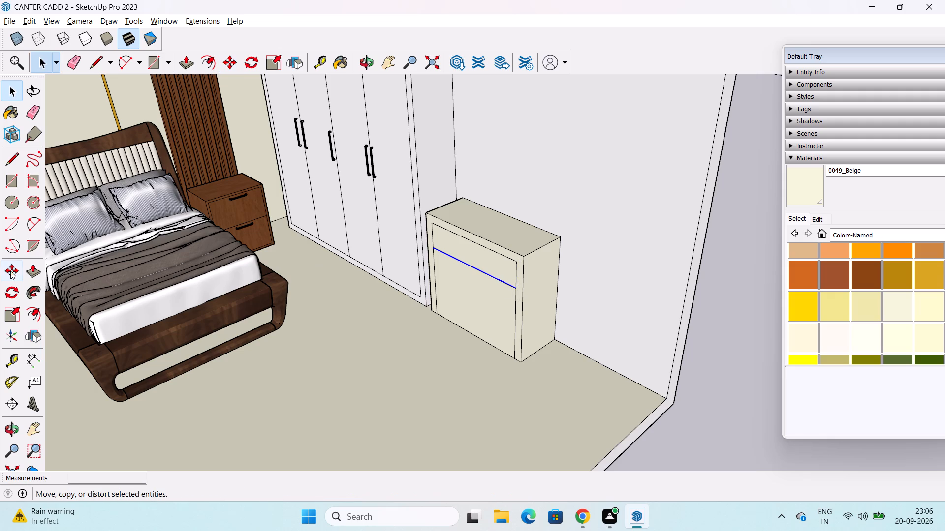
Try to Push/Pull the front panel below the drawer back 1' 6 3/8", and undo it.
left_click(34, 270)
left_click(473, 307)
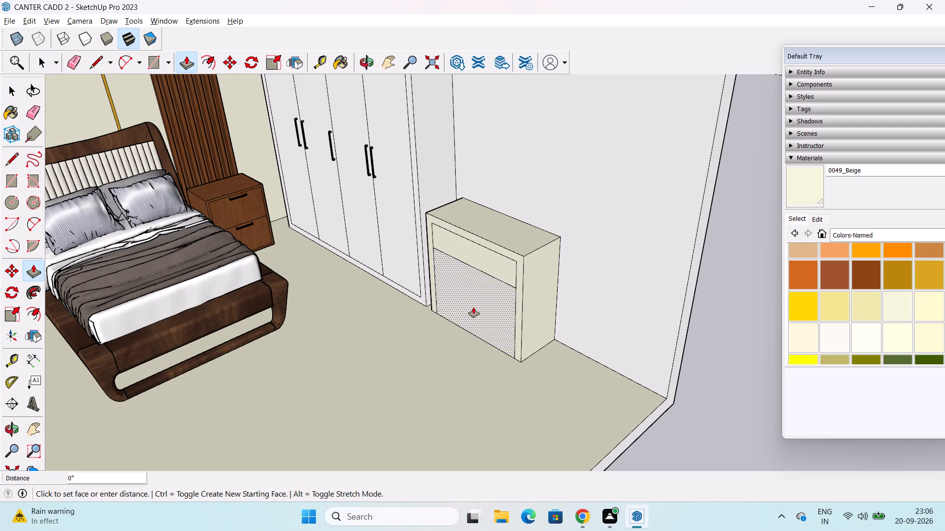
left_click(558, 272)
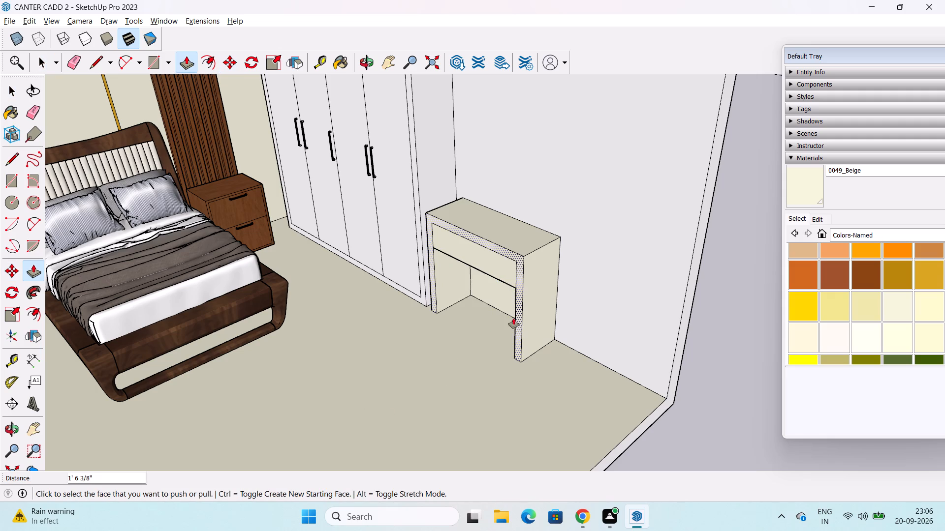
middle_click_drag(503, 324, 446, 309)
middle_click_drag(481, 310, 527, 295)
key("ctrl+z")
Push/Pull the front panel below the drawer back 1' 6 3/8" to hollow out the table's knee space.
left_click(493, 282)
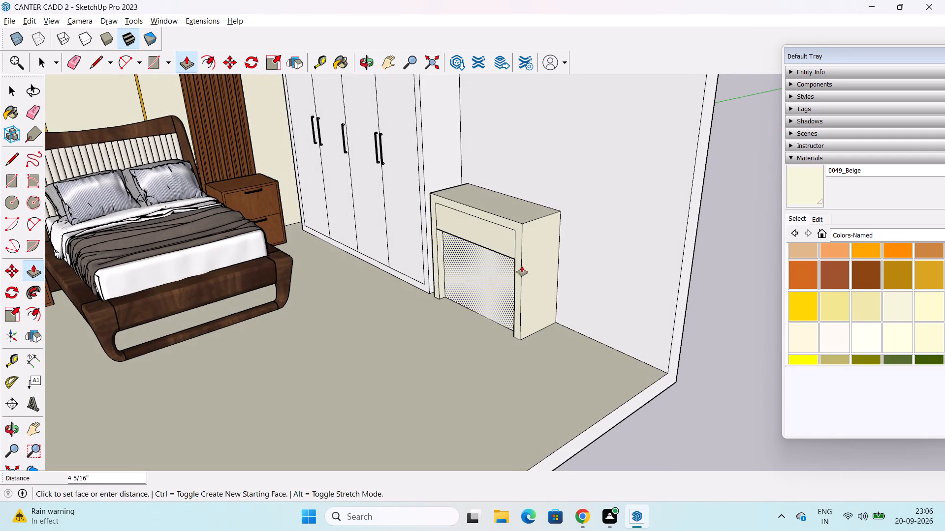
left_click(561, 238)
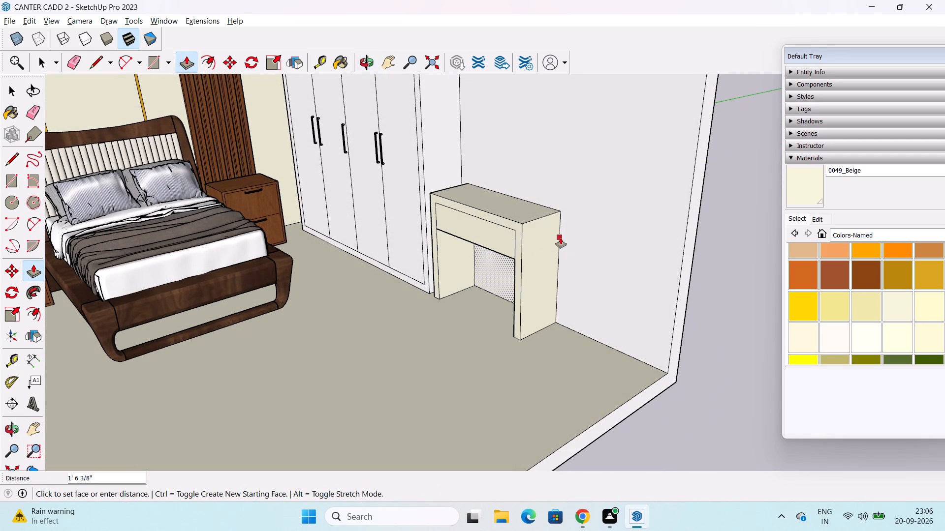
middle_click_drag(464, 320, 466, 313)
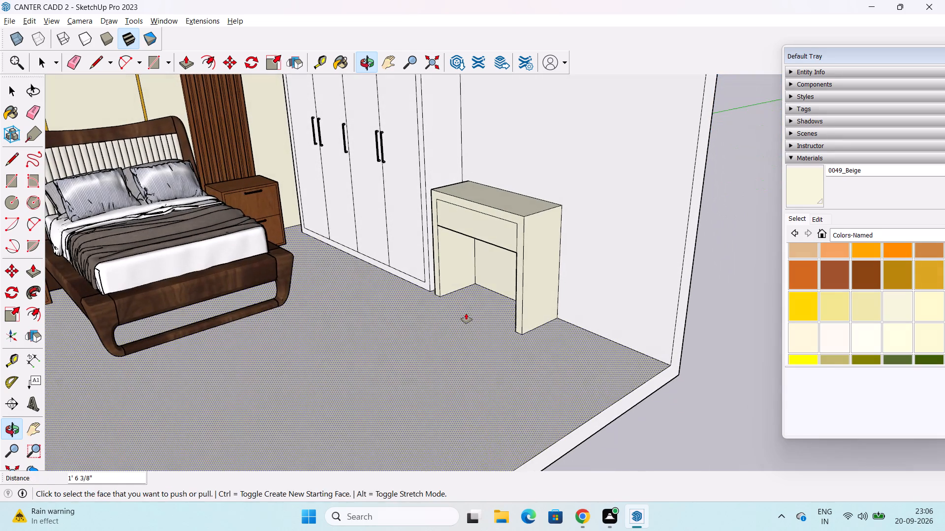
key("space")
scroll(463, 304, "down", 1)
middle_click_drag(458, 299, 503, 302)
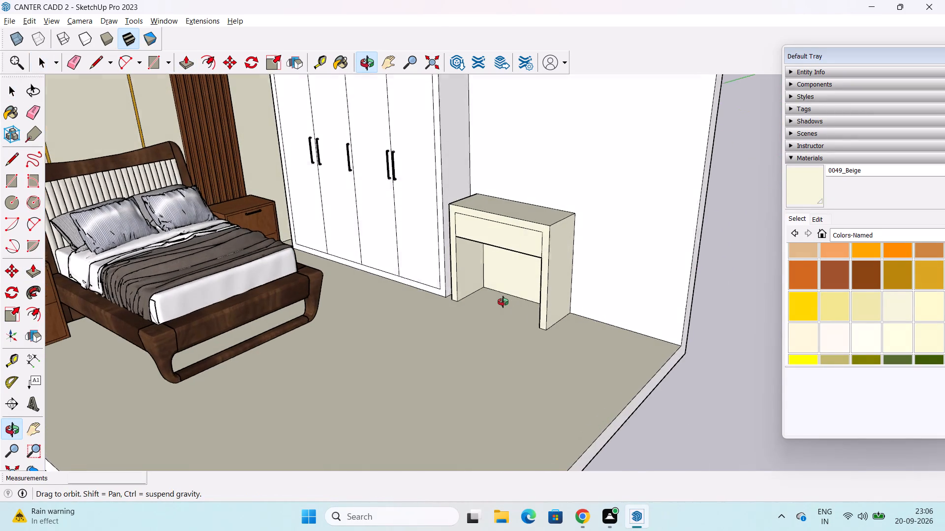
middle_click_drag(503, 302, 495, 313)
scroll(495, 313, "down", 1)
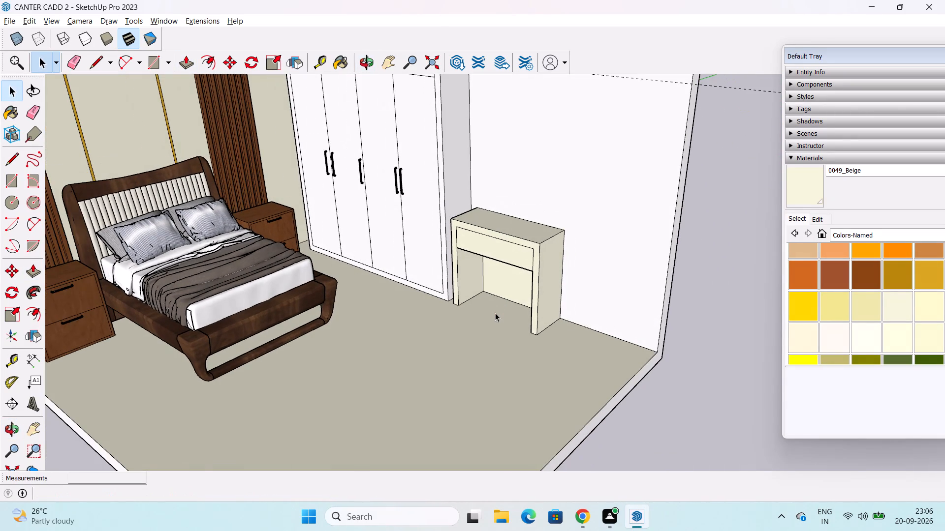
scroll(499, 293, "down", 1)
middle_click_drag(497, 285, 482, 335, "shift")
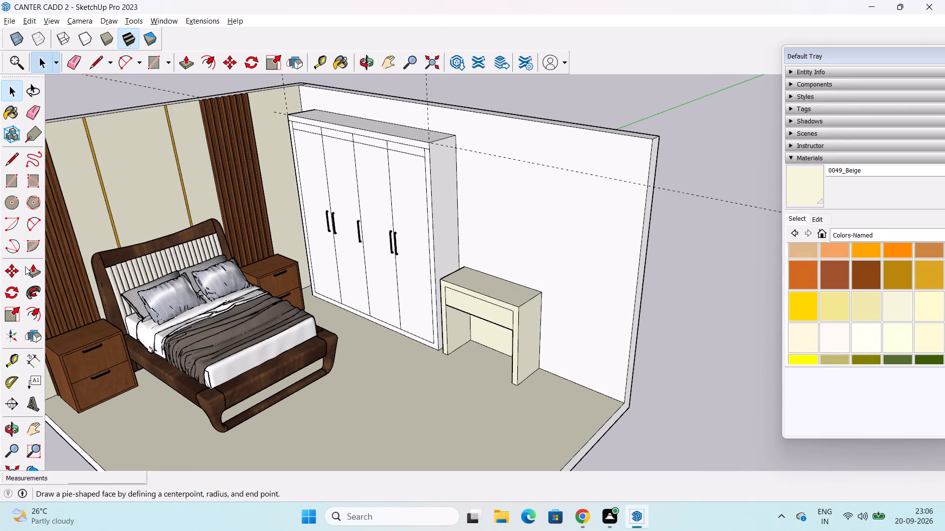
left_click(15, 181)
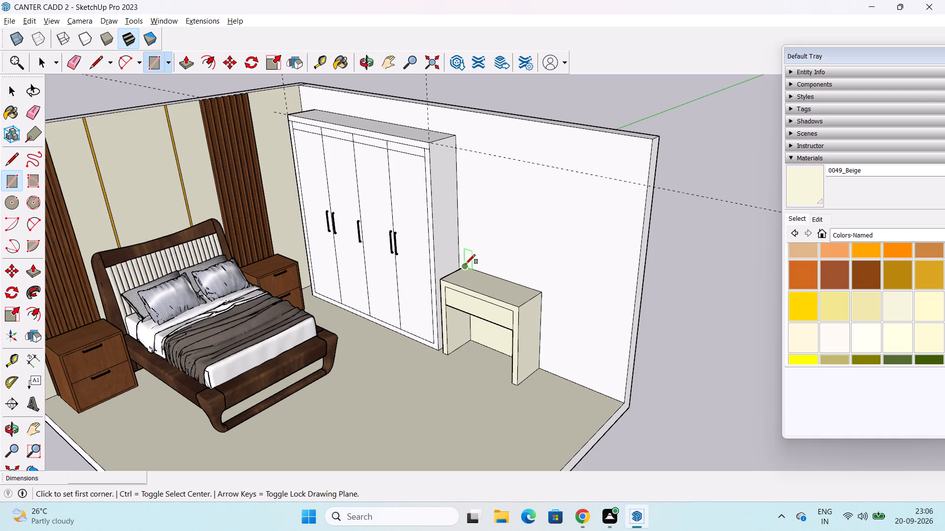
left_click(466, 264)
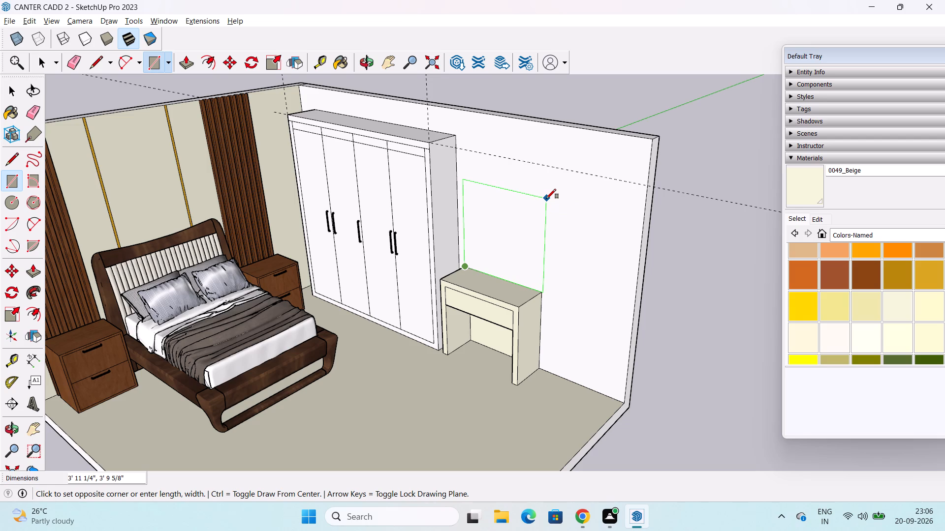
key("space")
Draw a 4' vertical line up the wall from each back corner of the tabletop and join their upper ends into a panel outline.
left_click(17, 157)
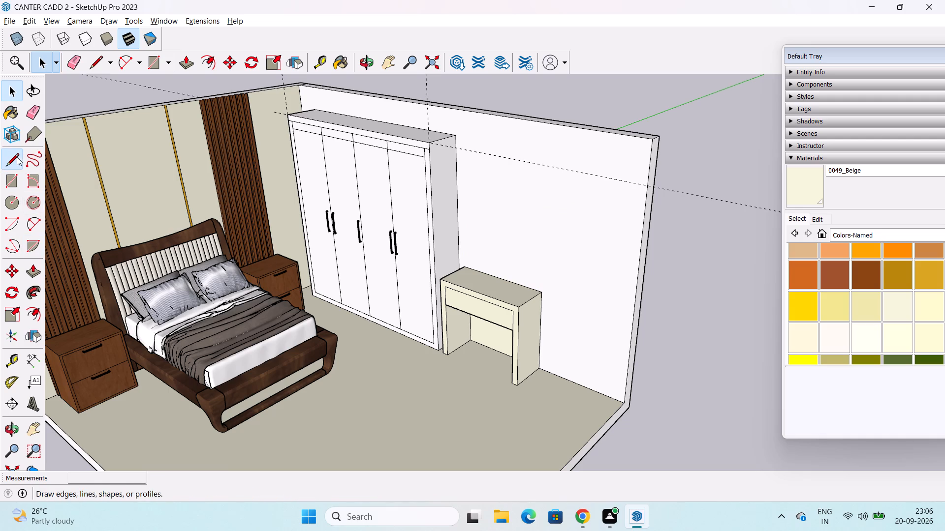
left_click(468, 263)
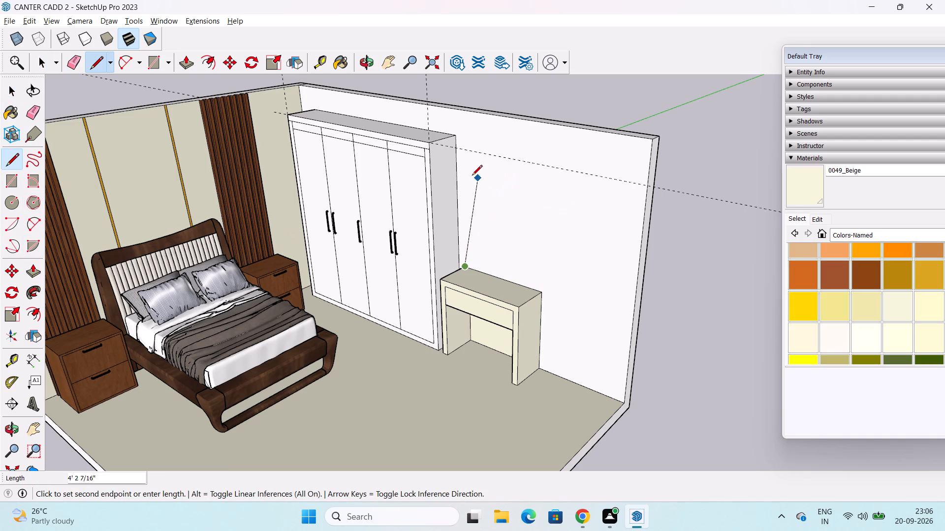
type("4'")
key("Return")
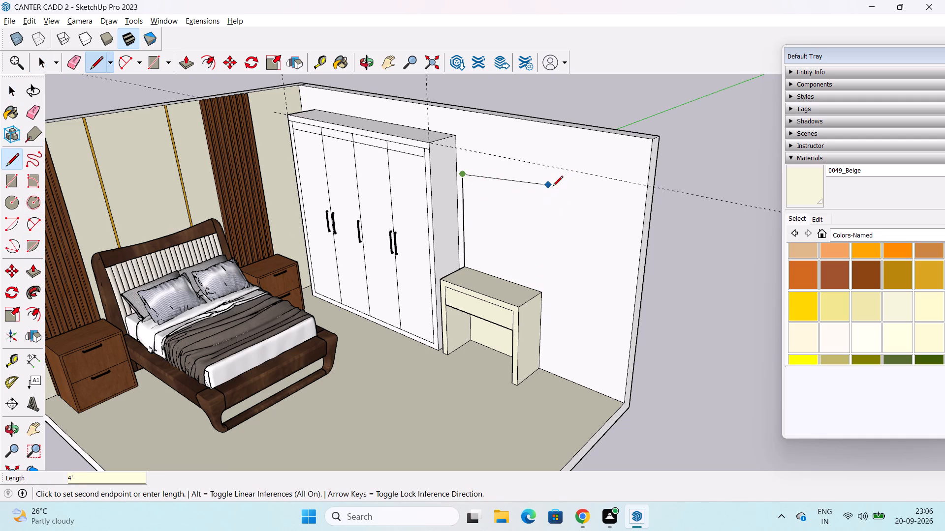
key("Escape")
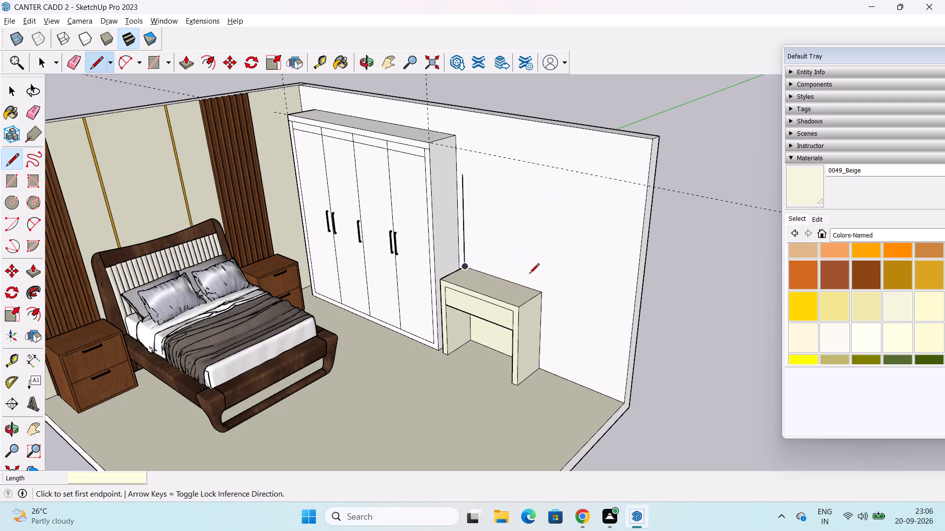
left_click(542, 293)
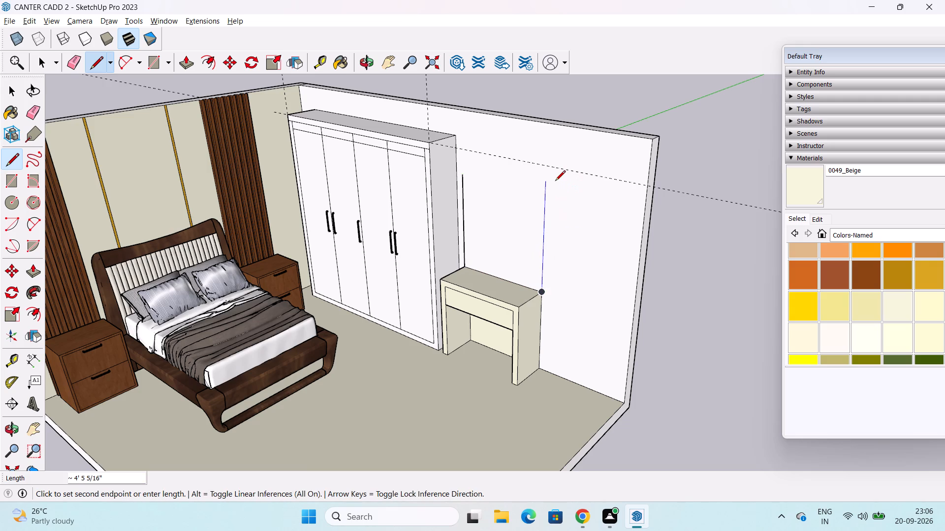
type("4'")
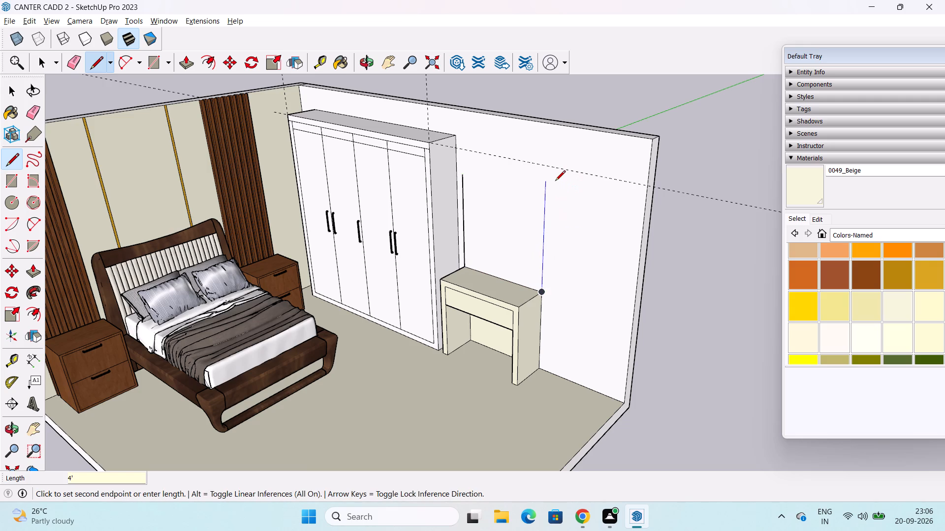
key("Return")
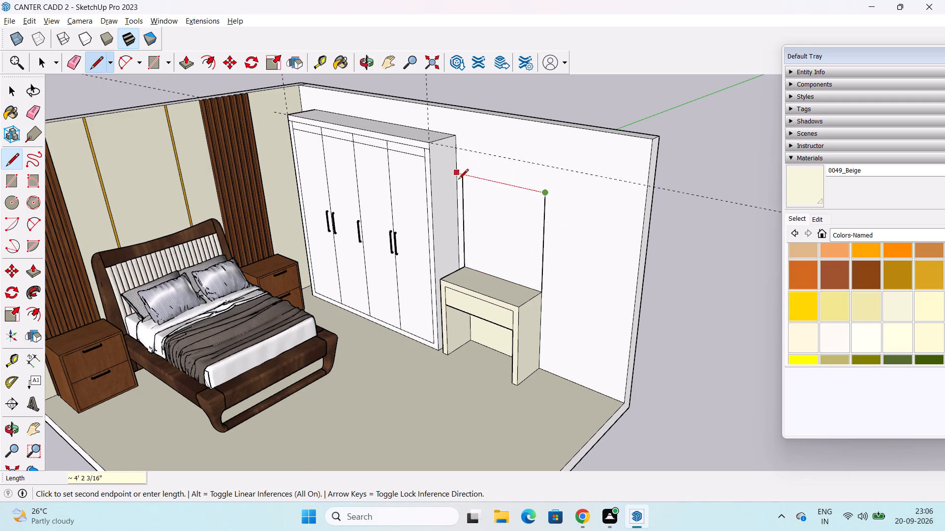
left_click(461, 177)
key("space")
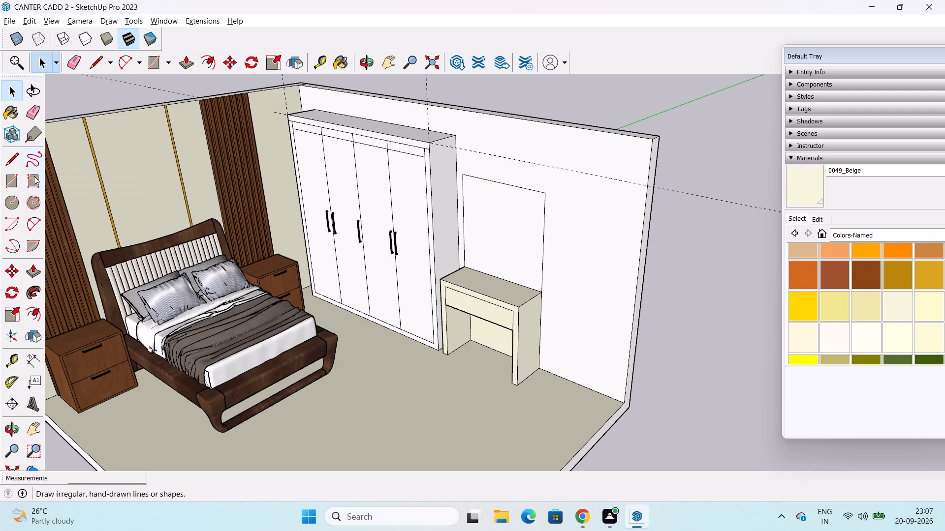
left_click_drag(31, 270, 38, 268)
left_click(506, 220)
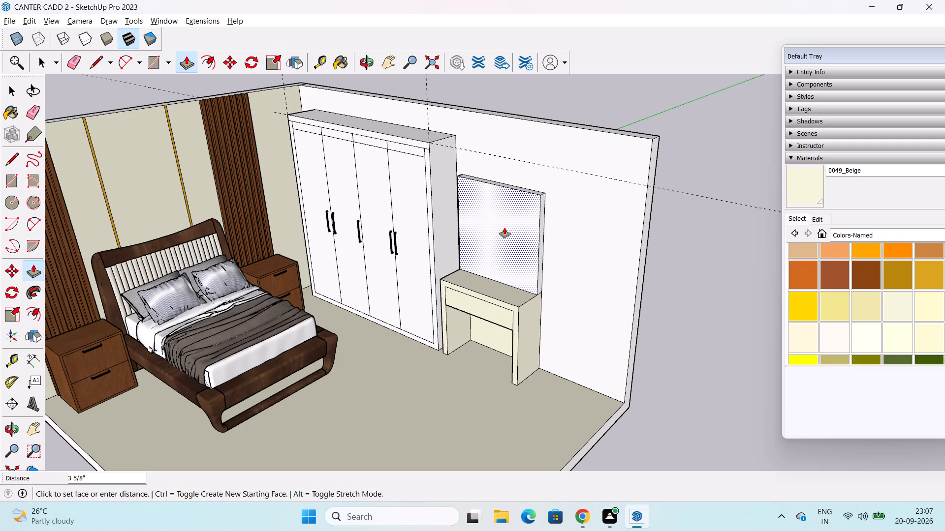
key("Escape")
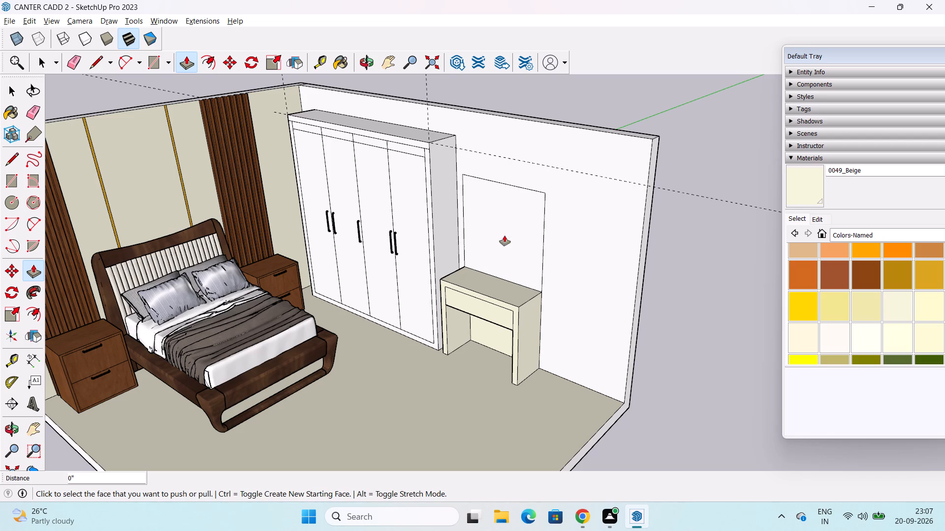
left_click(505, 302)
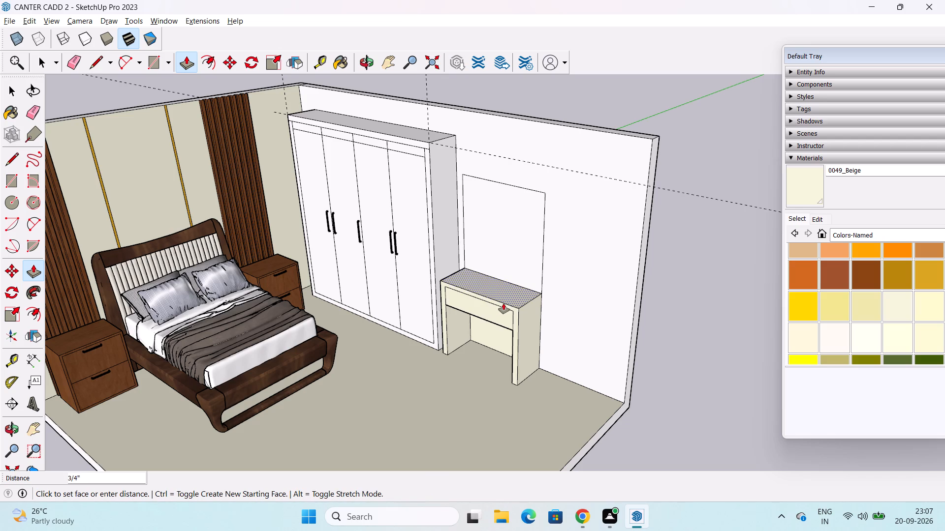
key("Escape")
Push/Pull the table's front frame face outward 6", around the drawer panel and knee space.
scroll(513, 296, "up", 1)
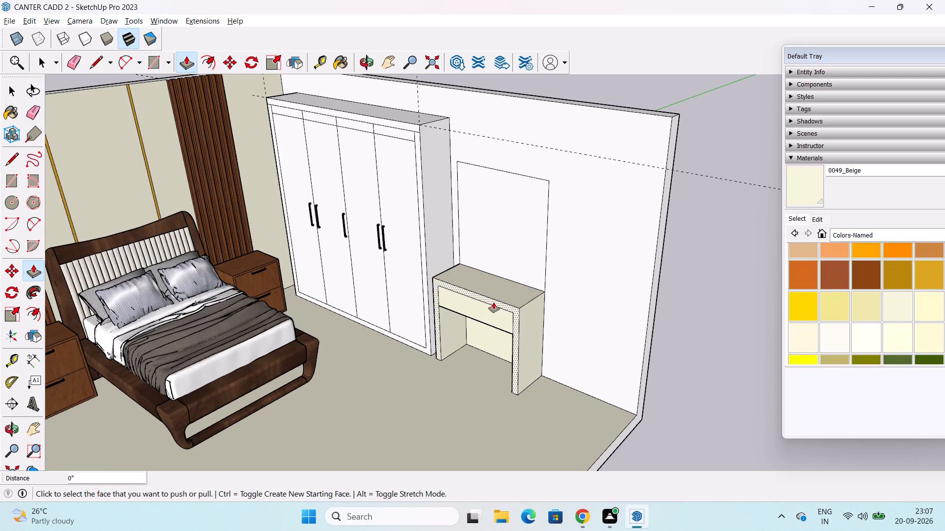
left_click(494, 302)
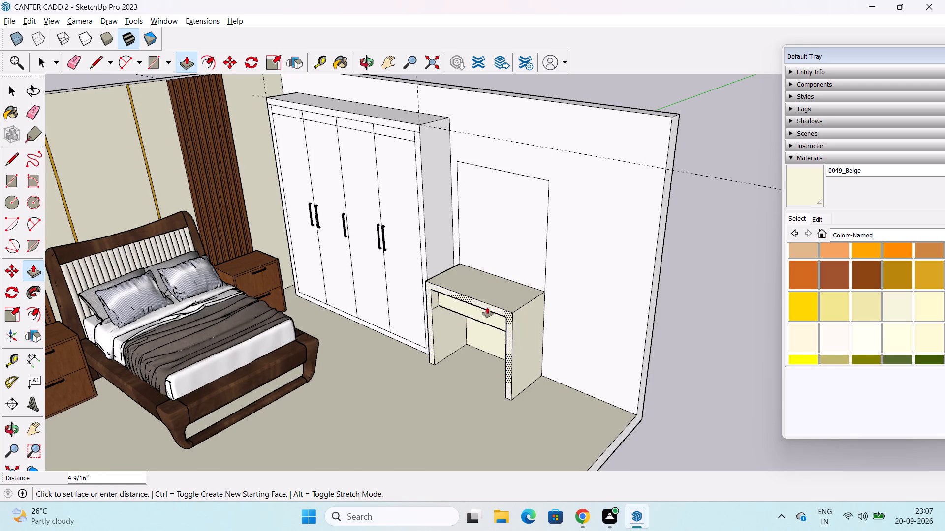
type("6\"")
key("Return")
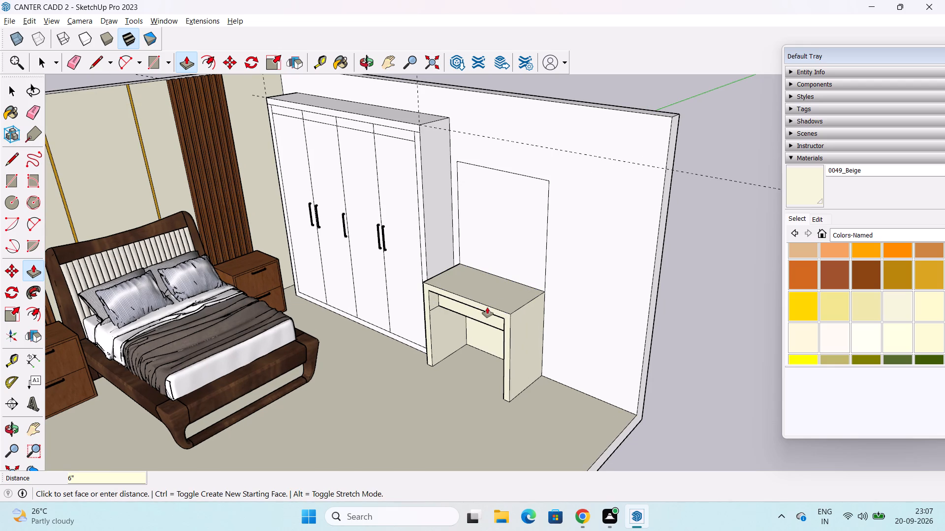
Push/Pull the recessed drawer front outward by the same 6" as the frame, flush with the table's front.
middle_click_drag(487, 307, 582, 209)
scroll(528, 264, "up", 2)
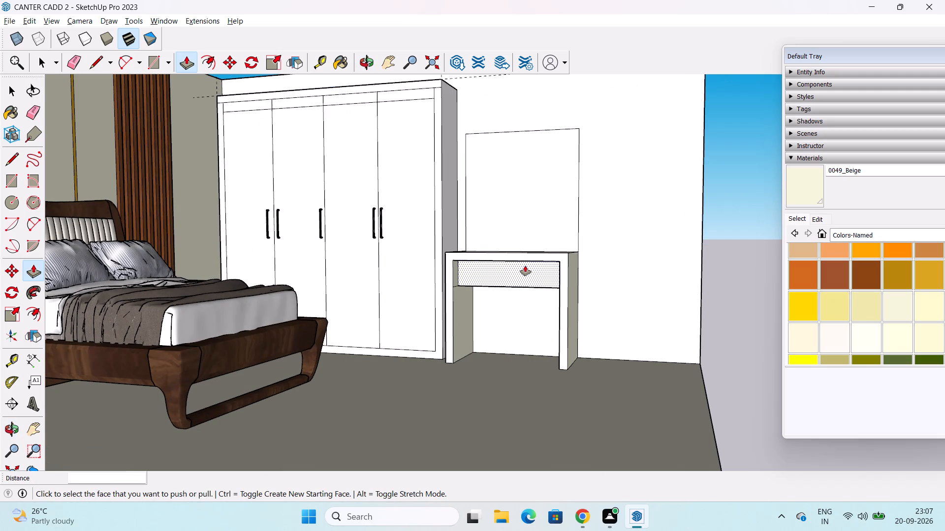
double_click(524, 265)
Push/Pull the wall panel above the table outward 10".
middle_click_drag(524, 265, 427, 328)
left_click(543, 185)
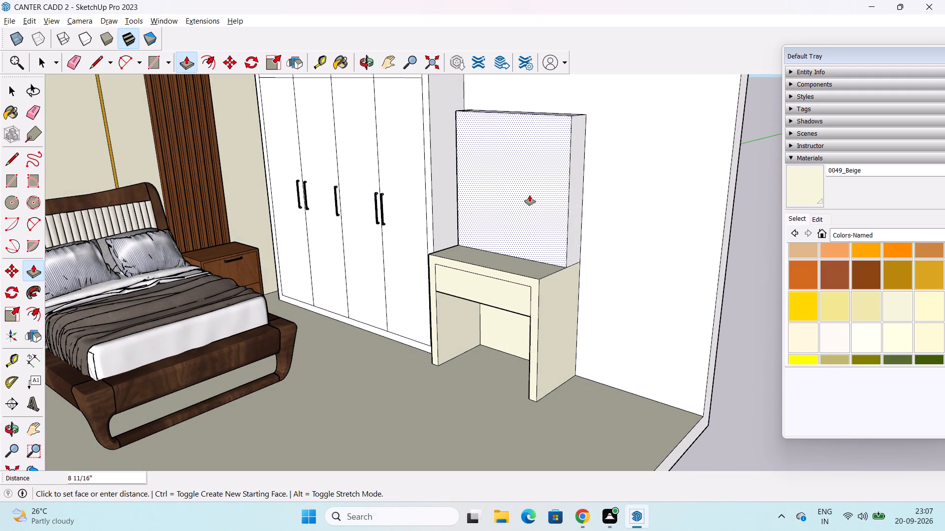
key("6")
key("shift+quotedbl")
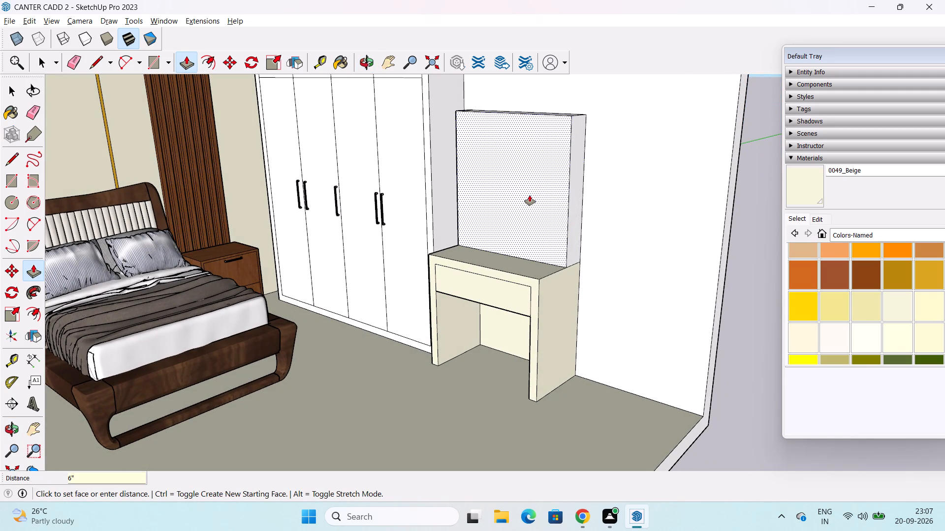
key("BackSpace")
key("BackSpace")
type("10\"")
key("Return")
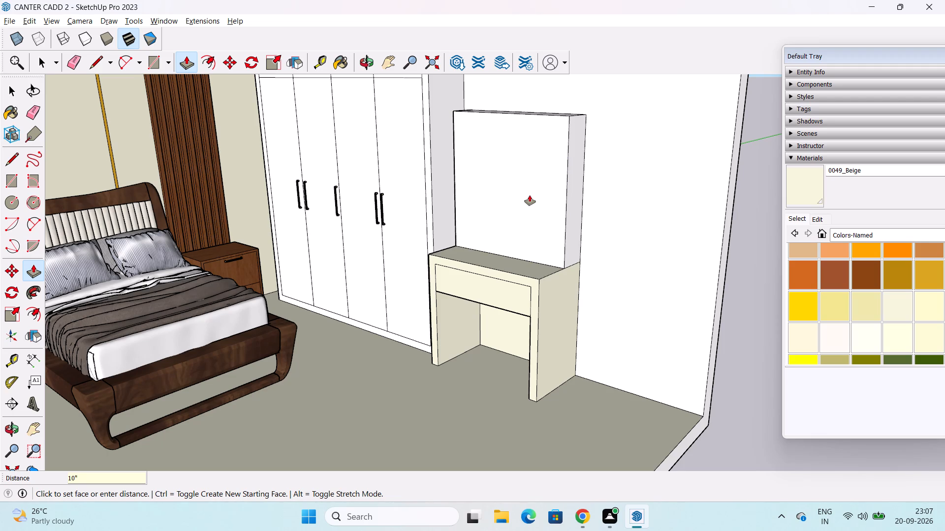
Push/Pull the front face of the wall panel back 4" toward the wall.
scroll(530, 195, "down", 3)
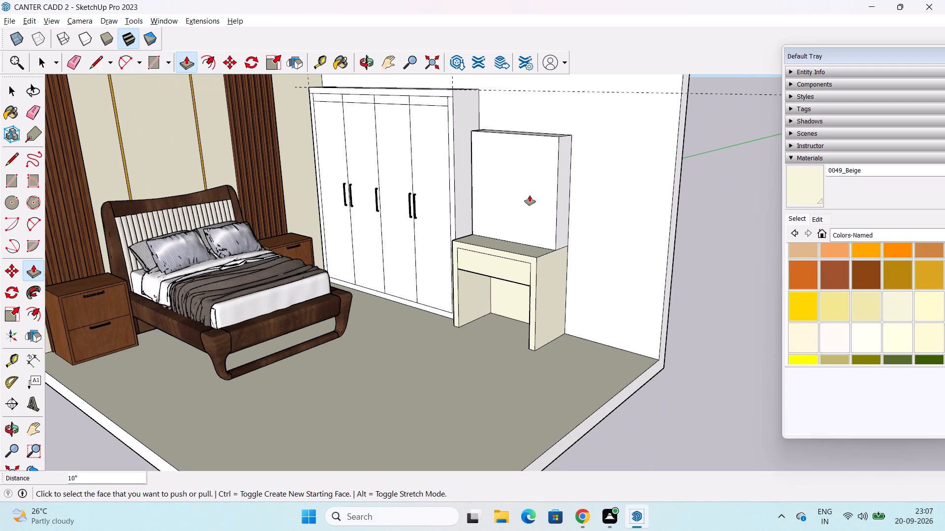
scroll(530, 195, "down", 2)
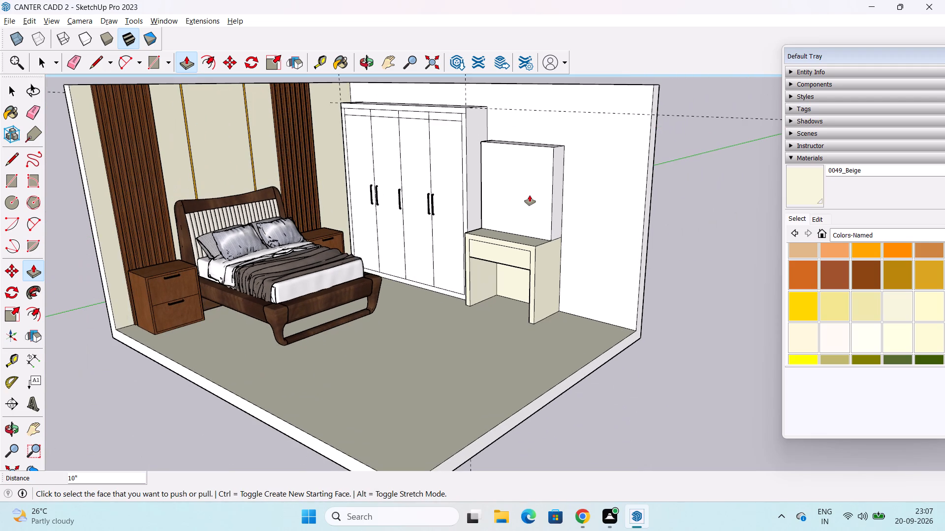
middle_click_drag(530, 195, 512, 232)
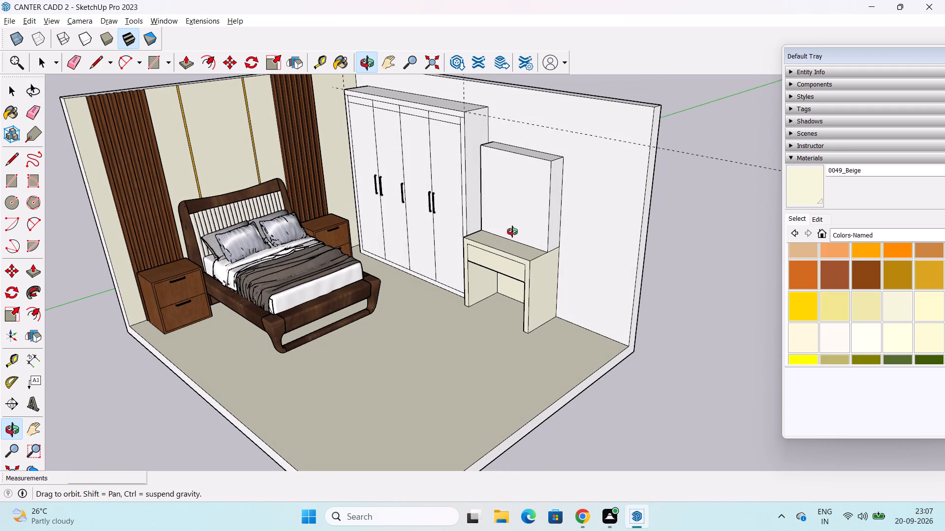
middle_click_drag(512, 232, 483, 231)
scroll(516, 211, "up", 4)
left_click(517, 210)
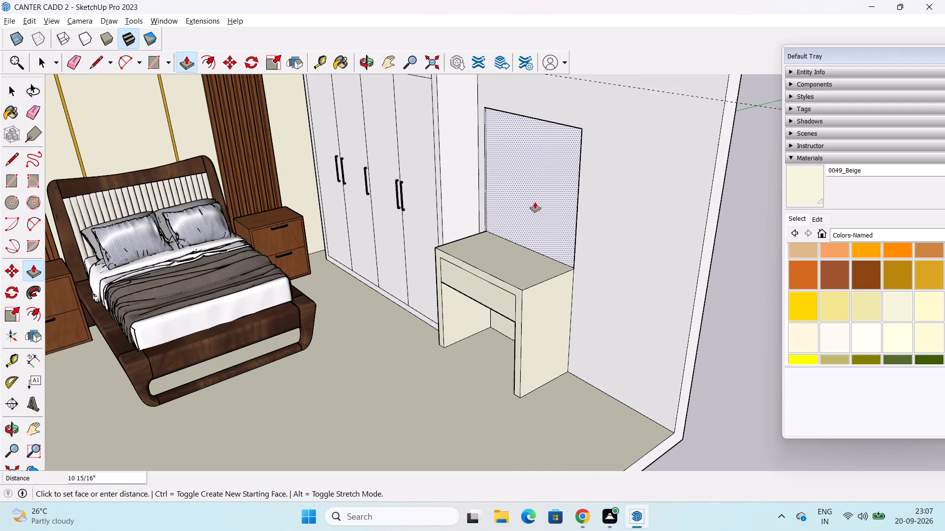
type("4\"")
key("Return")
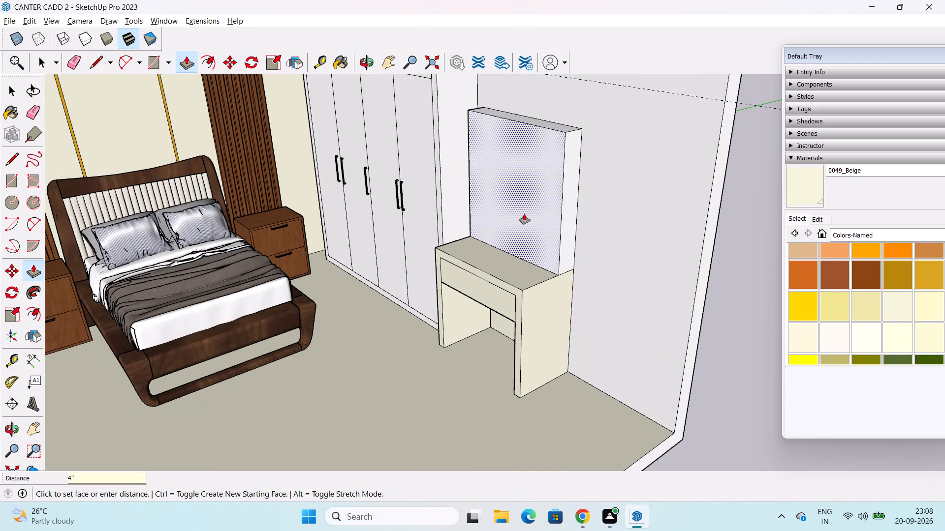
Push/Pull the top face of the wall panel upward 6".
left_click(545, 123)
key("6")
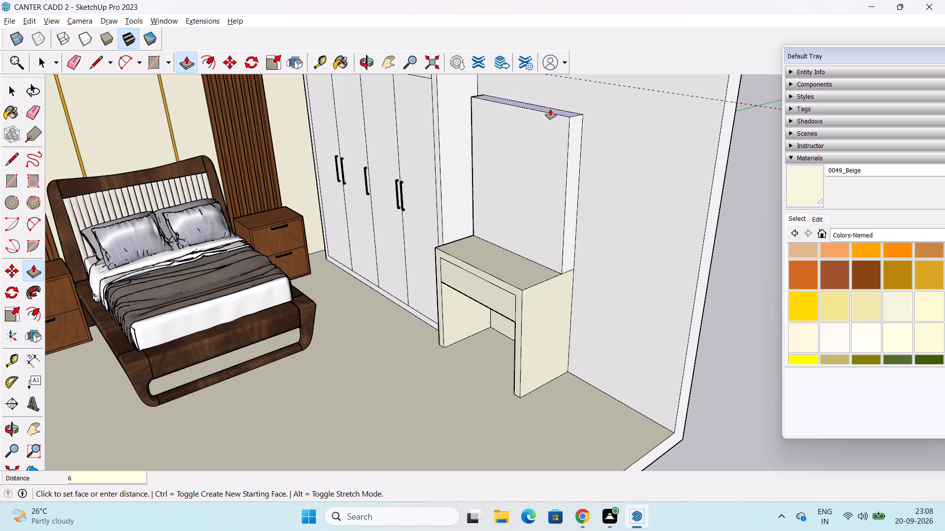
key("shift+quotedbl")
key("Return")
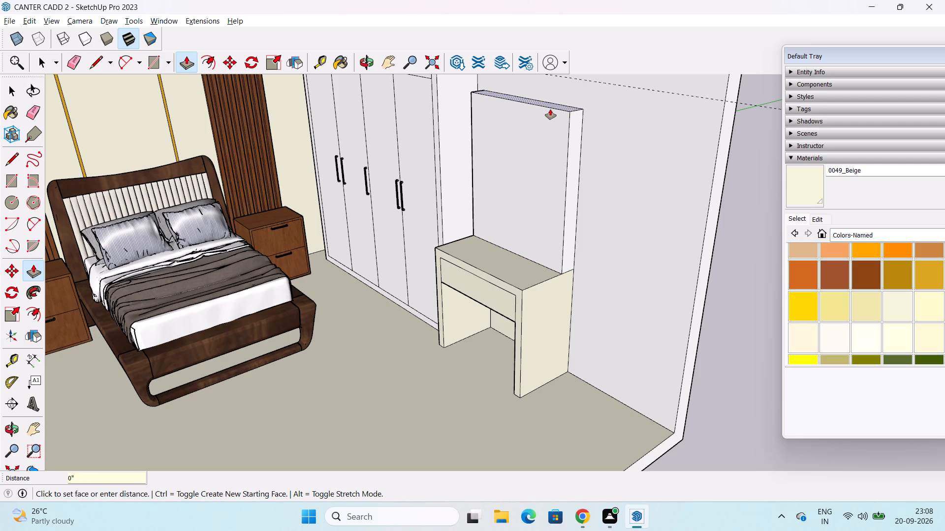
Copy the wall panel's front vertical edge beside the wardrobe about 2' 5 1/4" across the panel face to divide it.
scroll(550, 109, "down", 2)
middle_click_drag(512, 162, 612, 121)
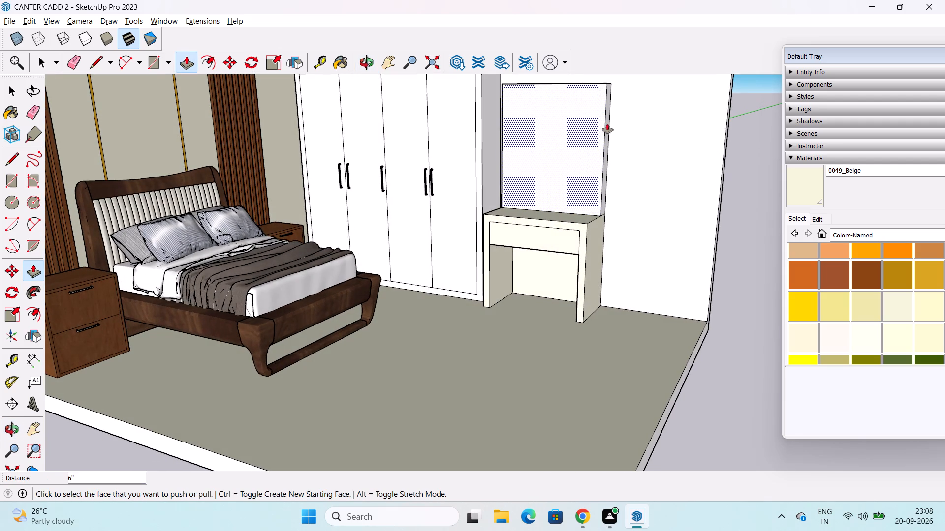
middle_click_drag(582, 133, 487, 263, "shift")
middle_click_drag(487, 262, 411, 295)
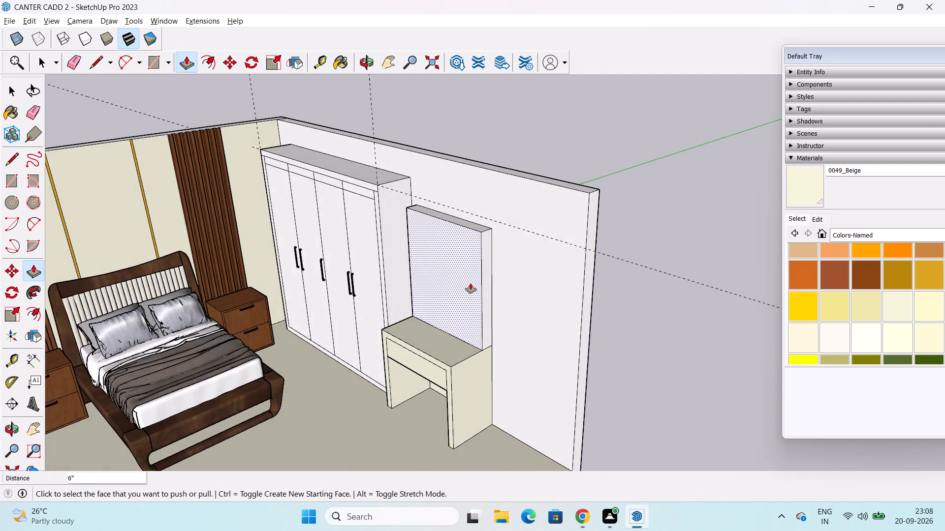
scroll(471, 283, "up", 4)
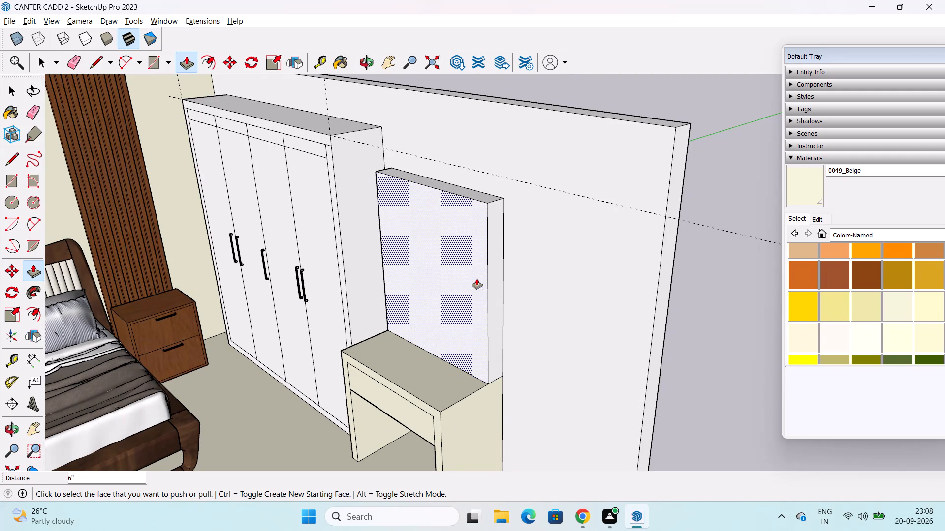
key("space")
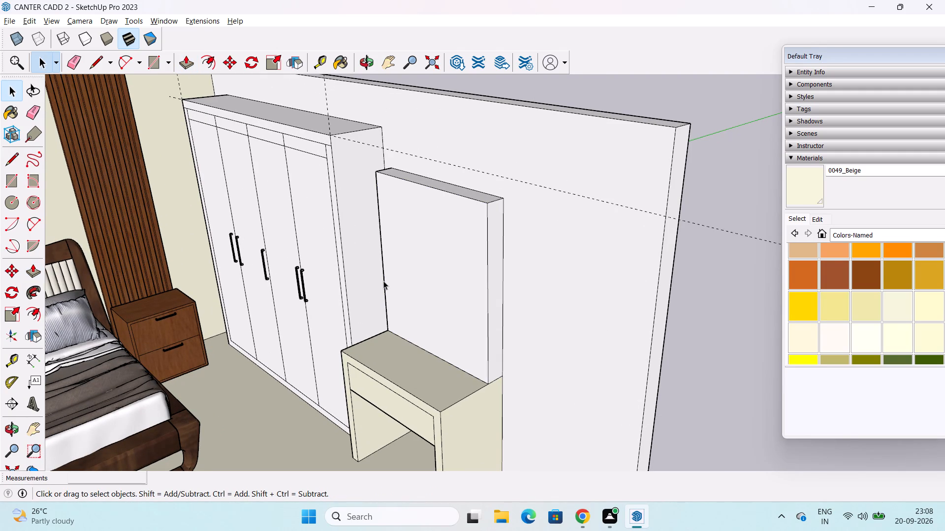
left_click(383, 286)
key("m")
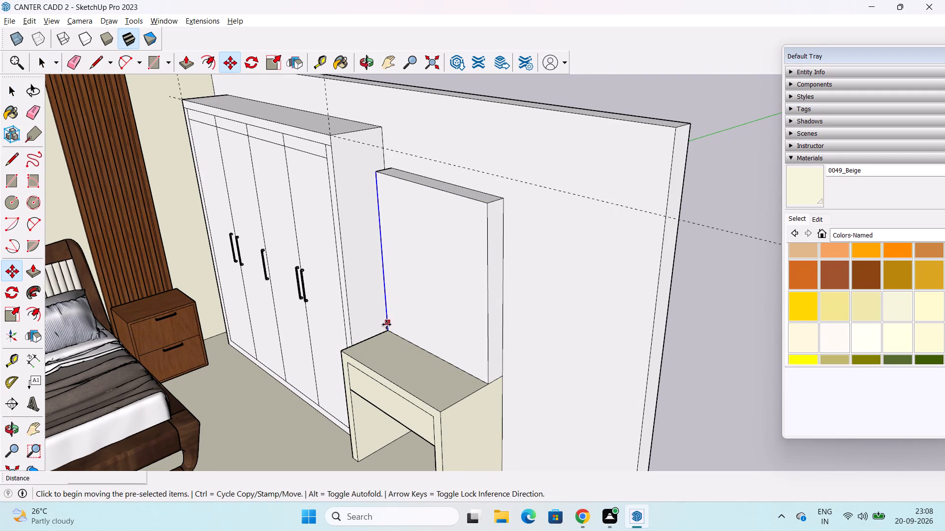
left_click(388, 332)
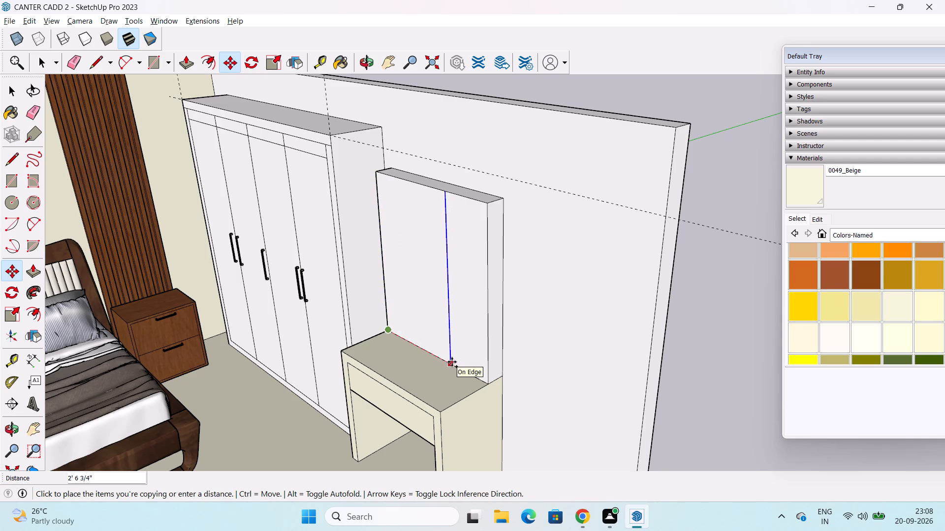
left_click(448, 360)
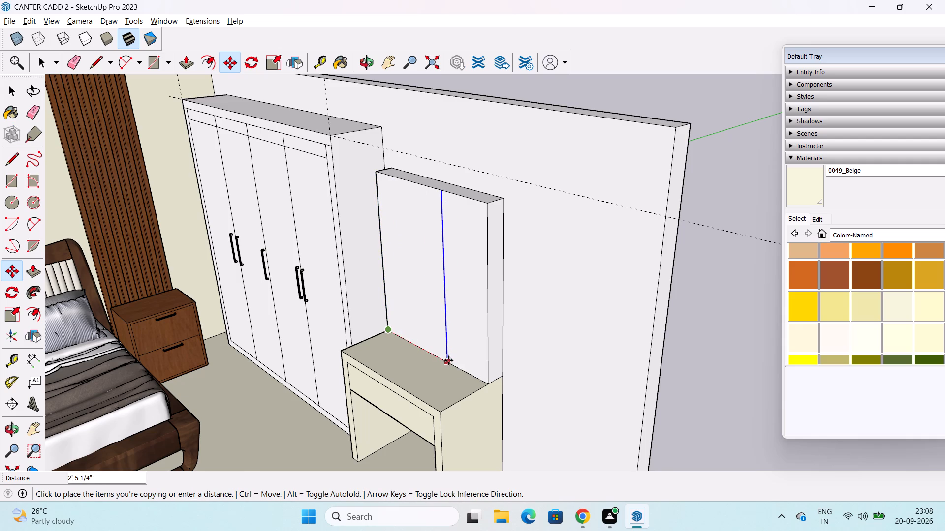
Offset the outline of the wider panel section beside the wardrobe inward 3" to form a frame.
middle_click_drag(457, 372, 589, 335)
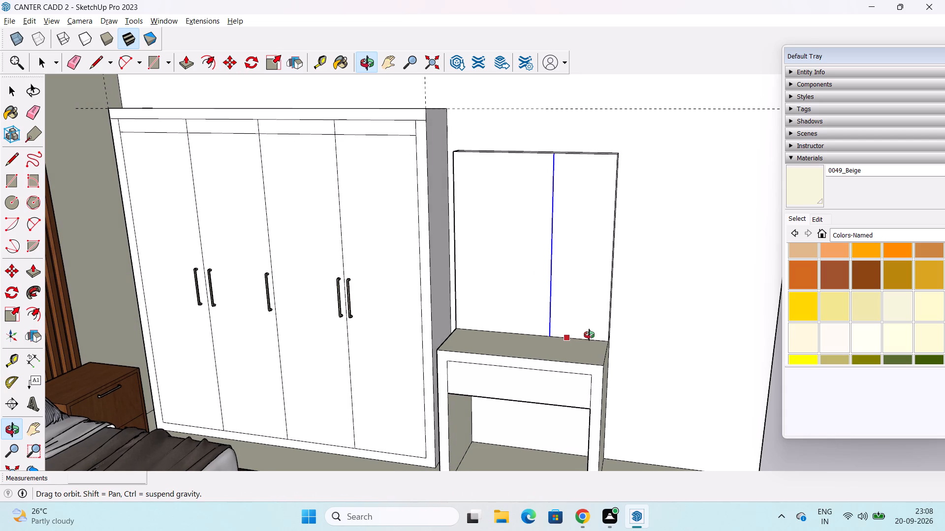
middle_click_drag(589, 335, 583, 335)
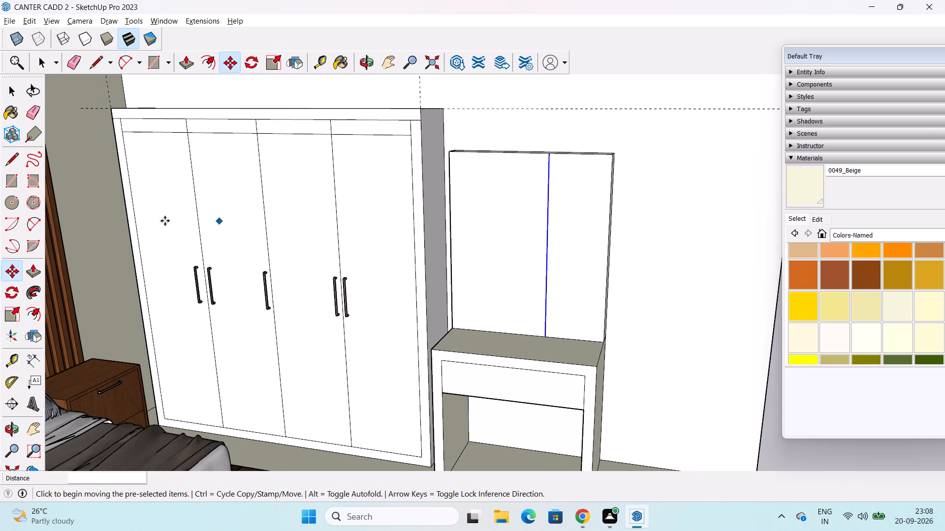
left_click(33, 314)
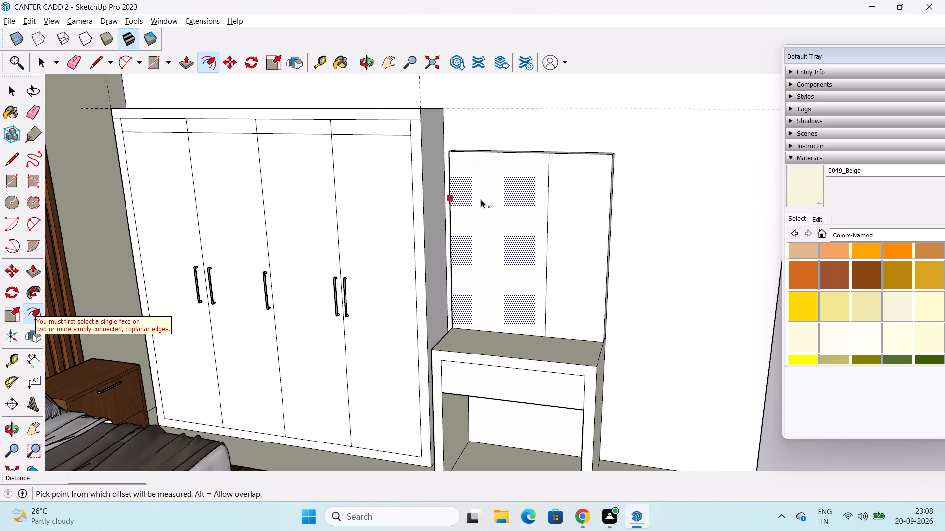
left_click(481, 199)
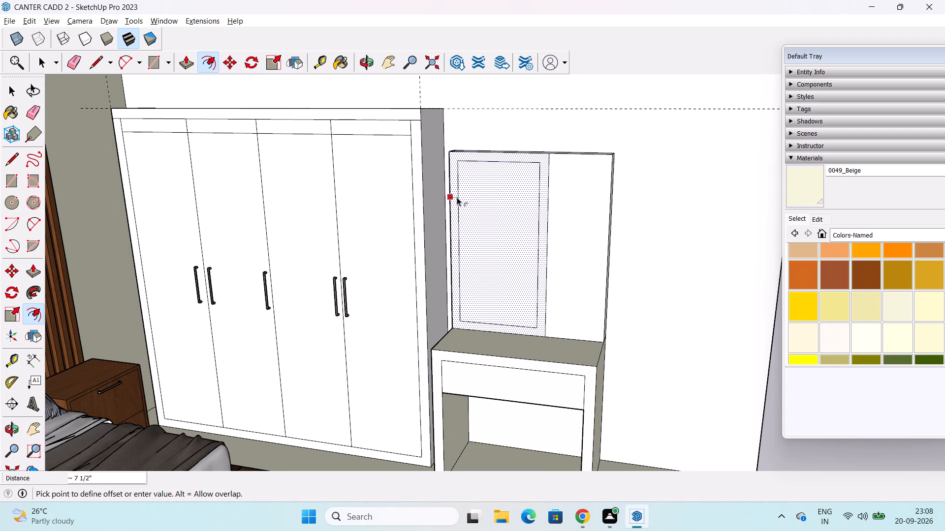
type("3\"")
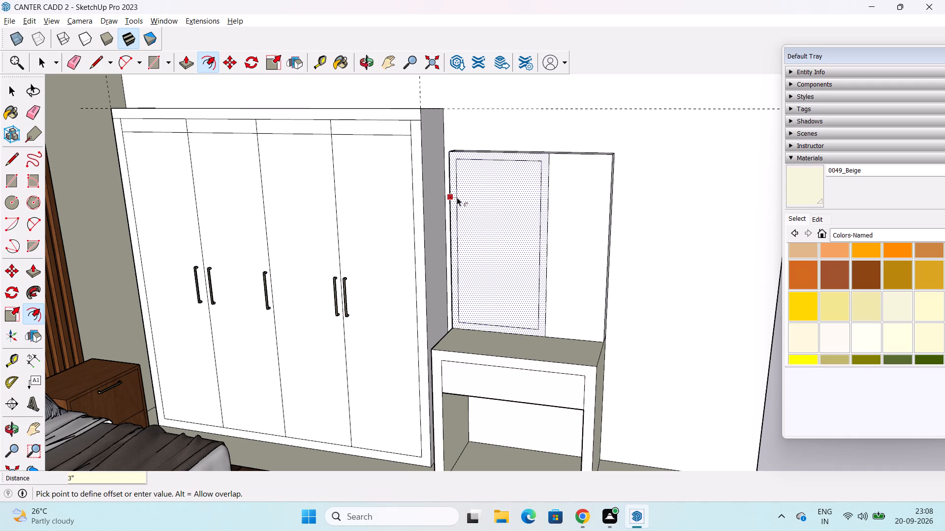
key("Return")
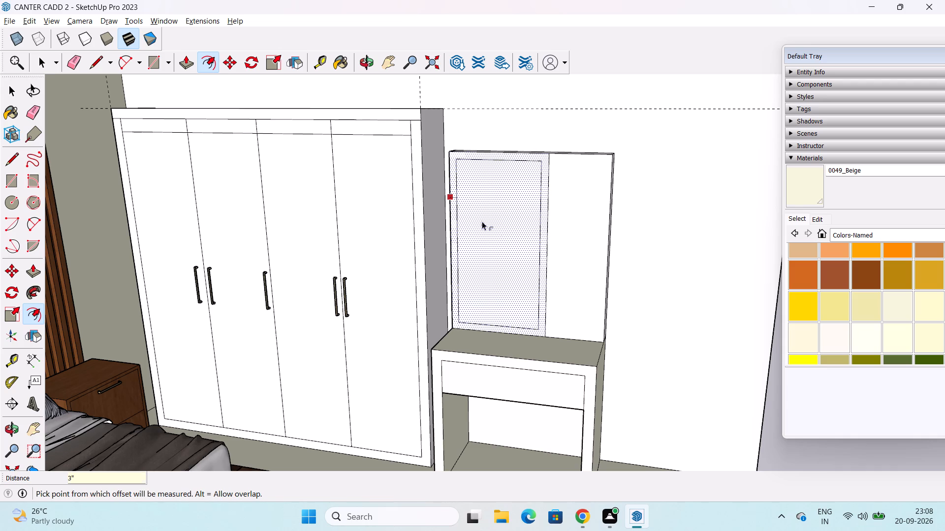
key("space")
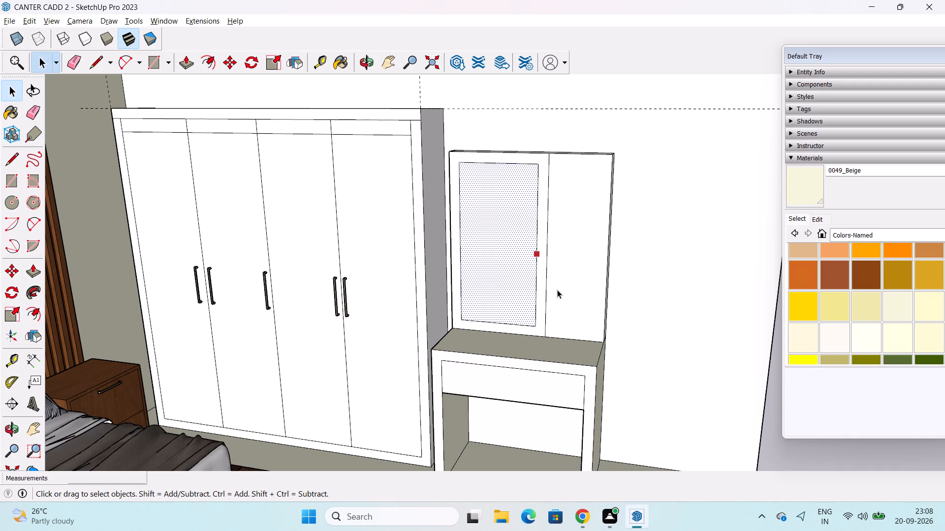
key("Escape")
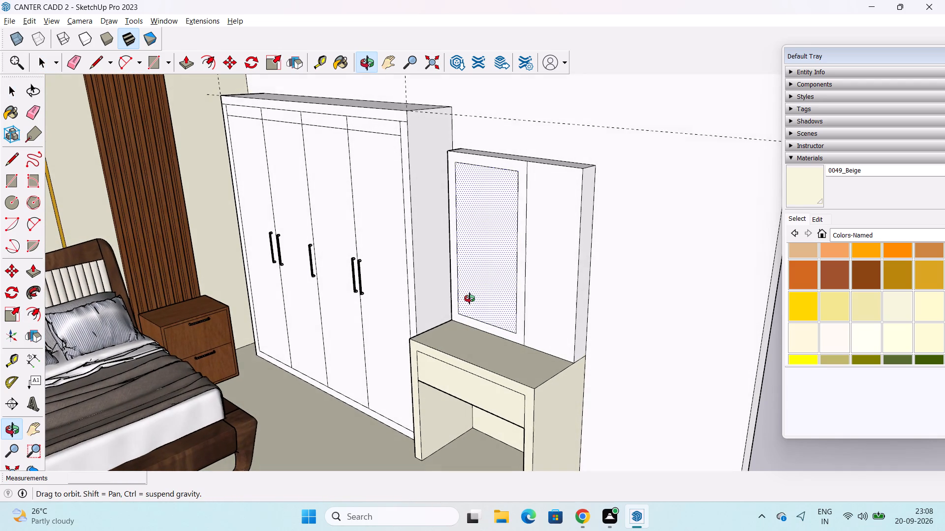
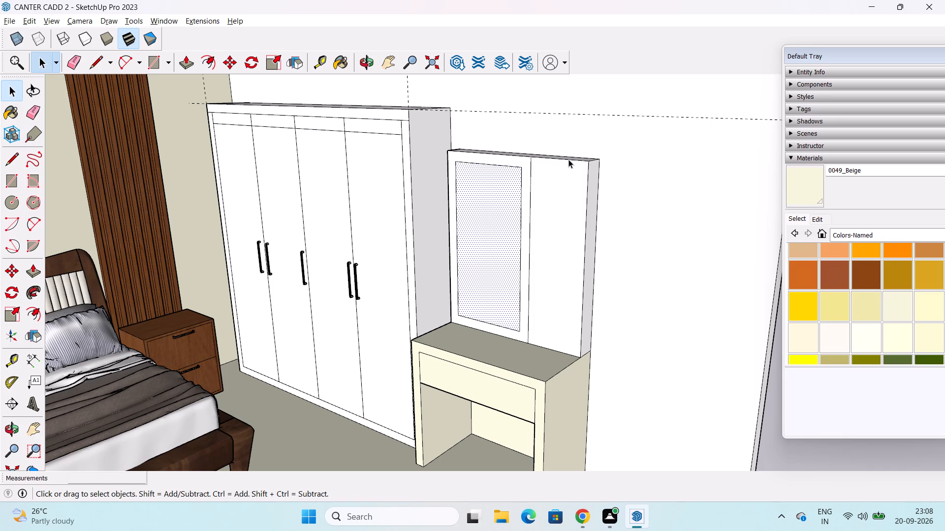
Copy the top front edge of the dressing unit's narrow section, beside the framed mirror area, down 3".
left_click(568, 159)
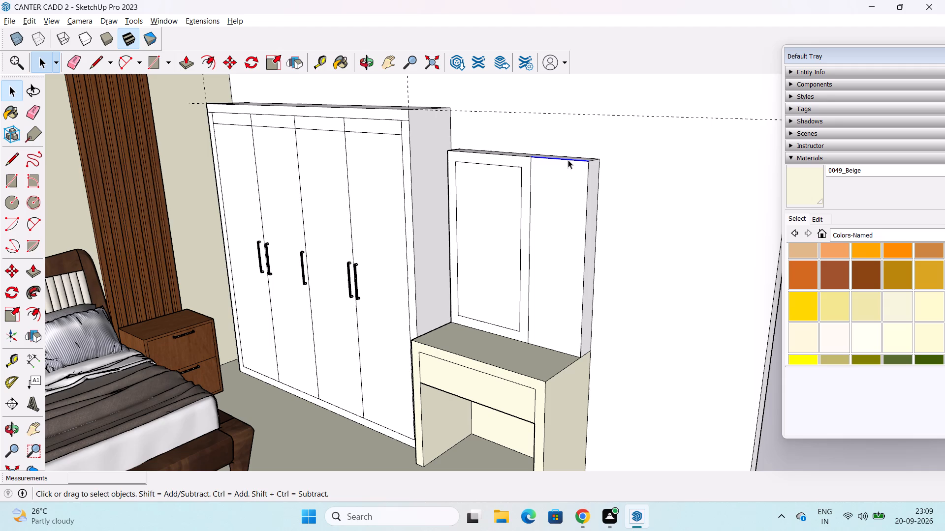
key("m")
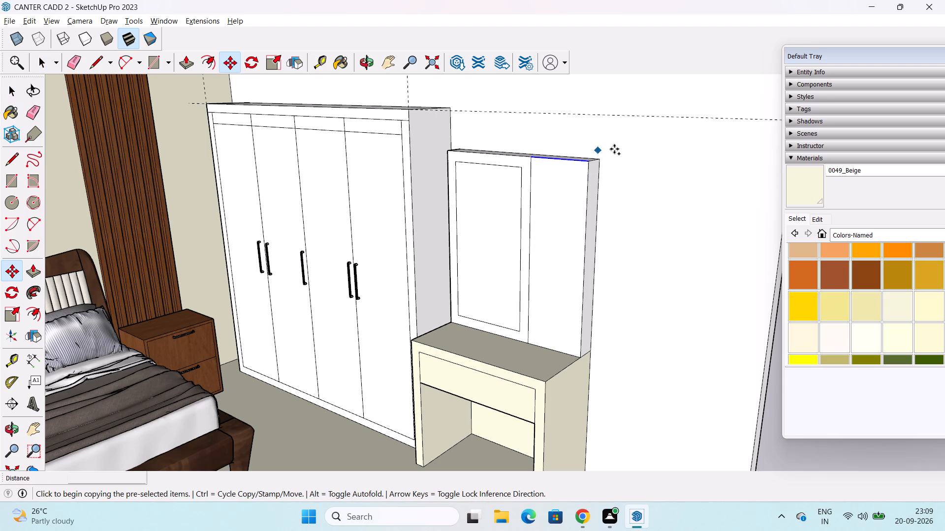
left_click(586, 164)
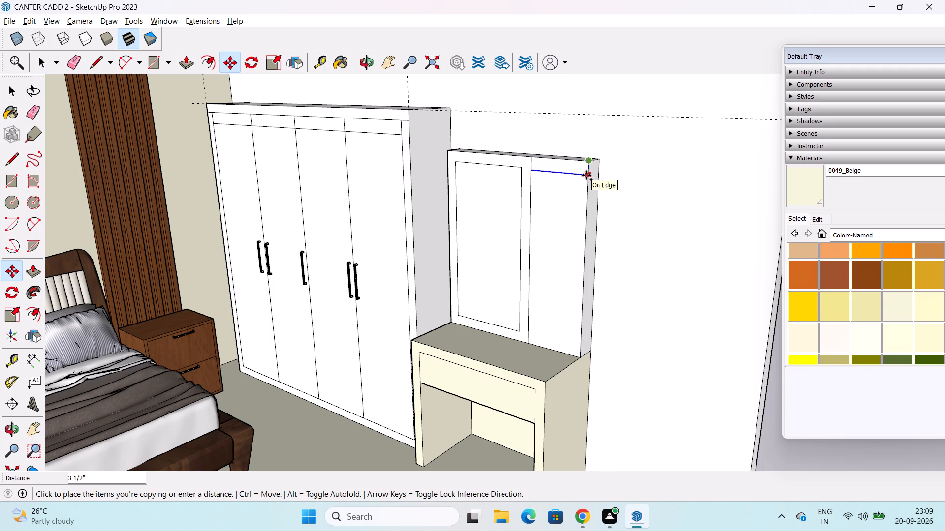
key("3")
key("shift+quotedbl")
key("Return")
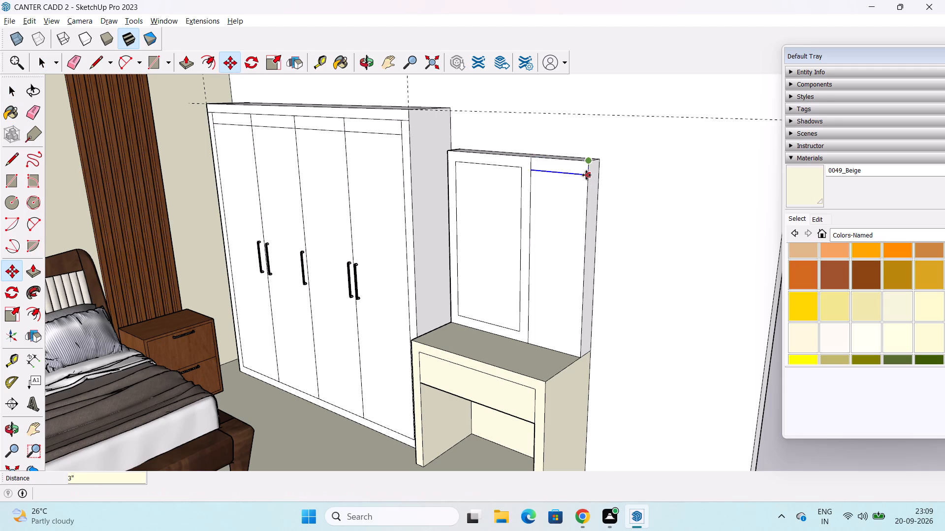
Copy the outer vertical front edge of the narrow section 2" inward.
key("space")
left_click(585, 218)
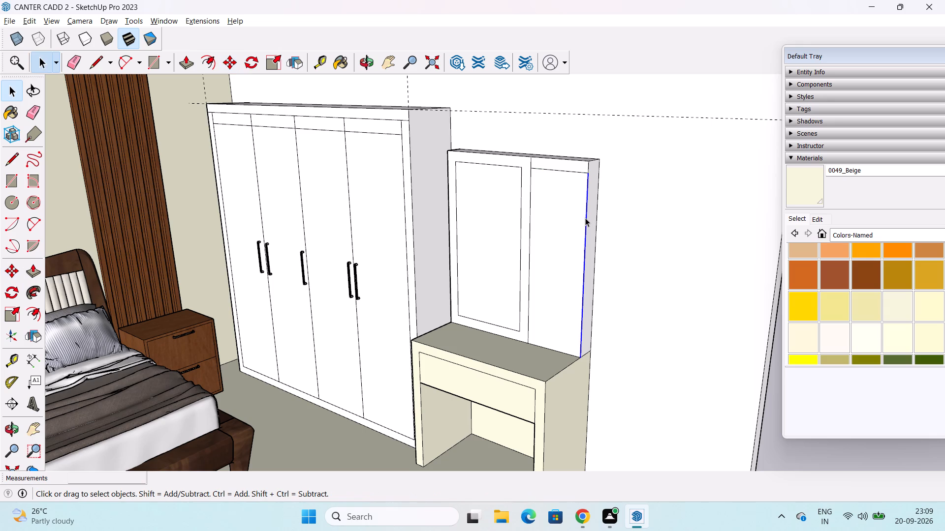
key("m")
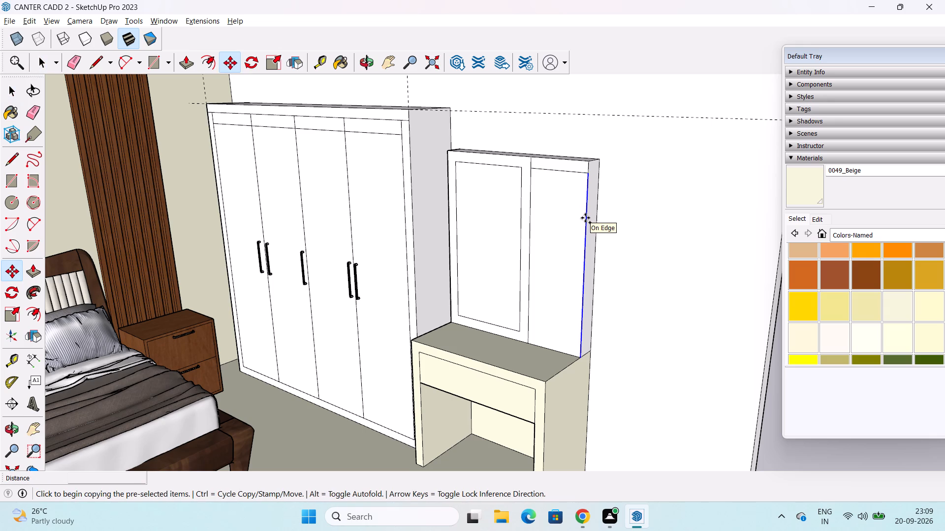
left_click(589, 174)
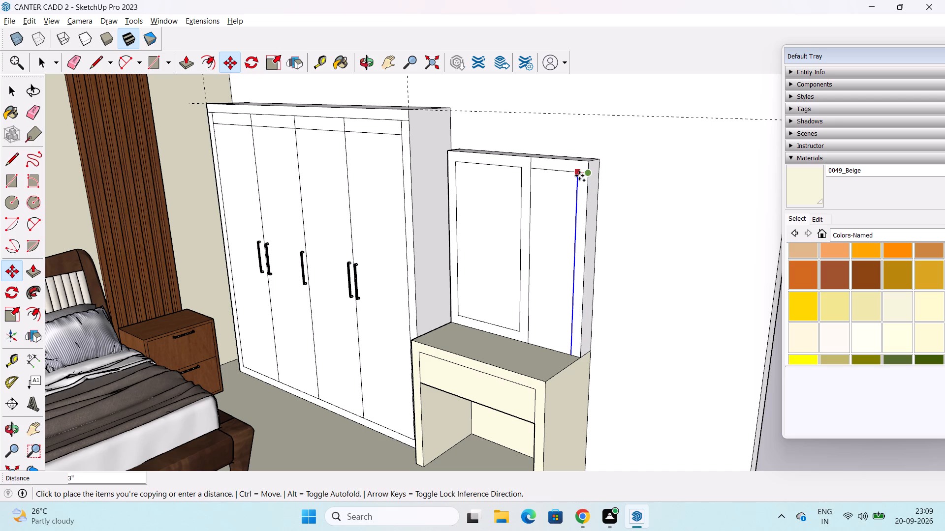
type("2\"")
key("Return")
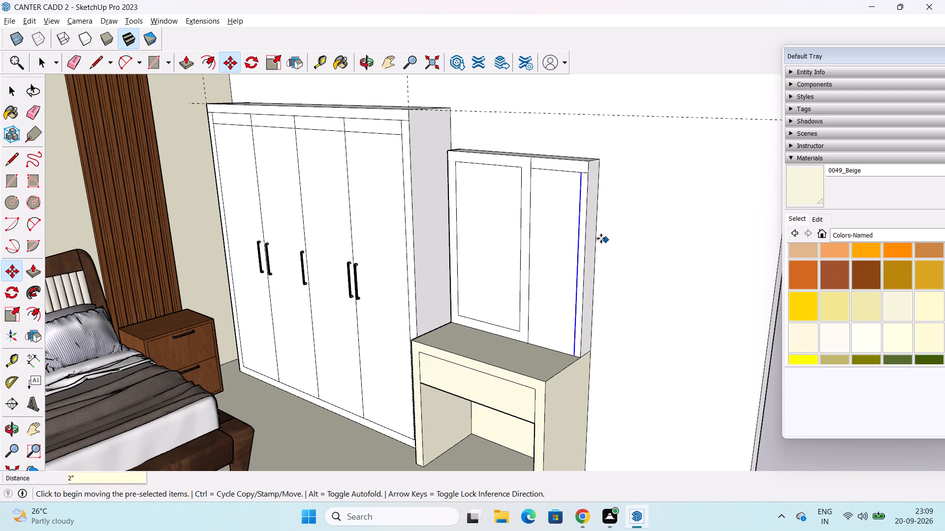
key("space")
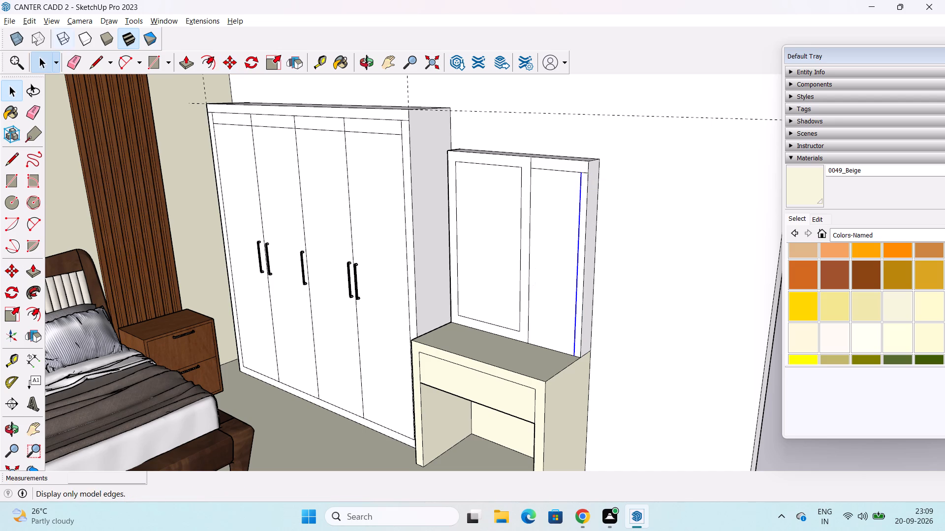
Erase the leftover line stub between the upper inset line and the outer edge of the narrow section.
left_click(69, 61)
scroll(602, 174, "up", 3)
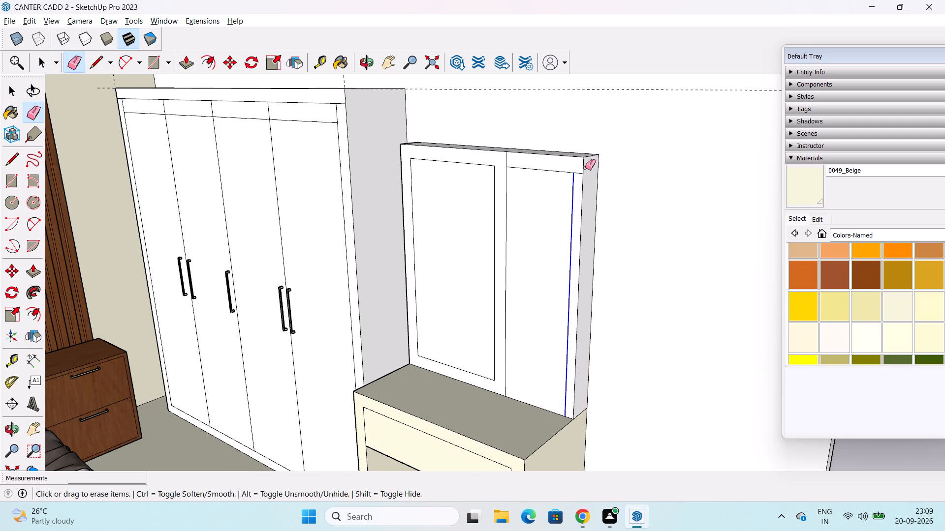
left_click(578, 174)
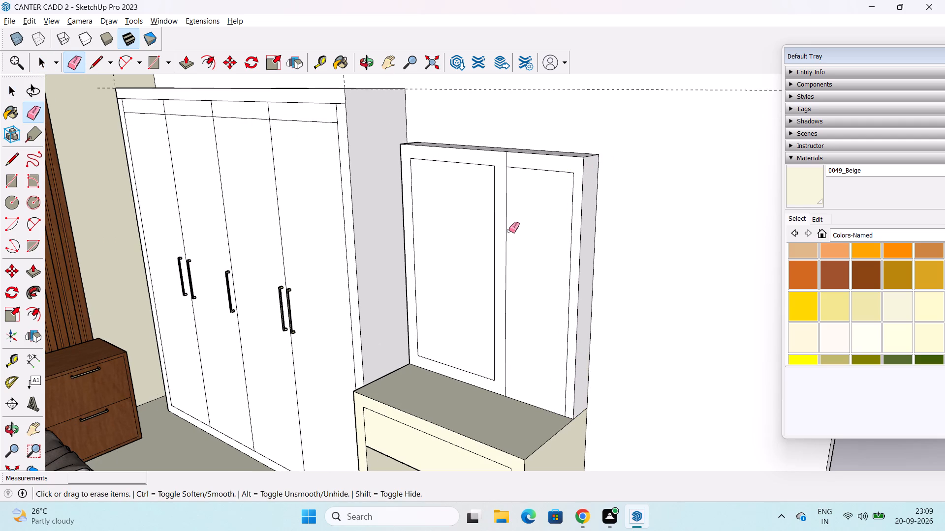
key("space")
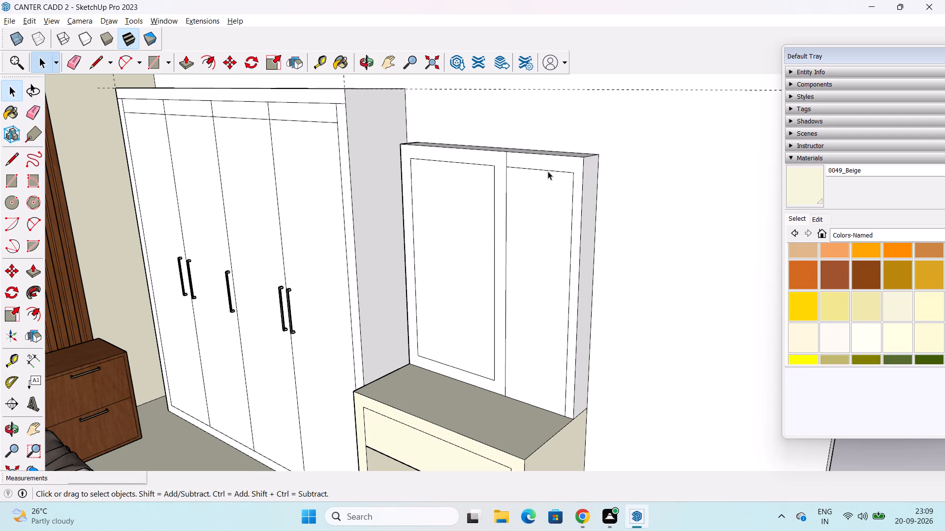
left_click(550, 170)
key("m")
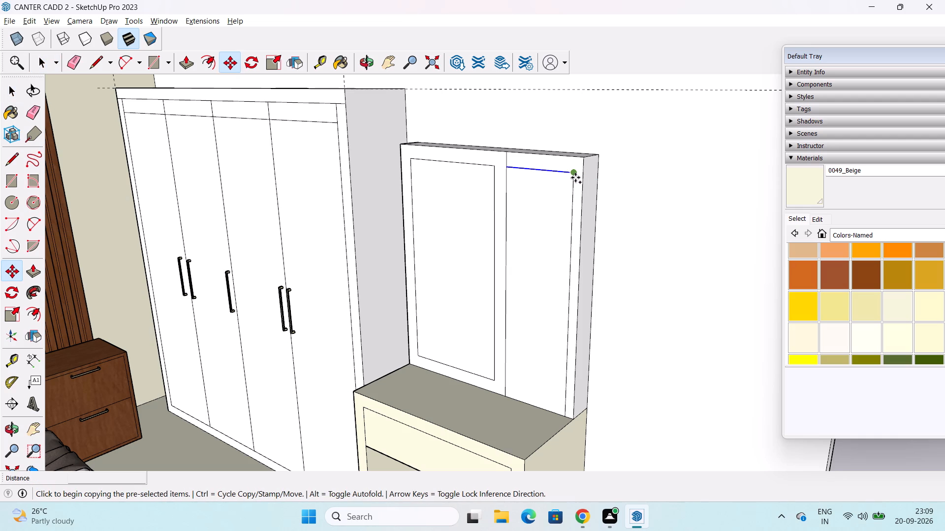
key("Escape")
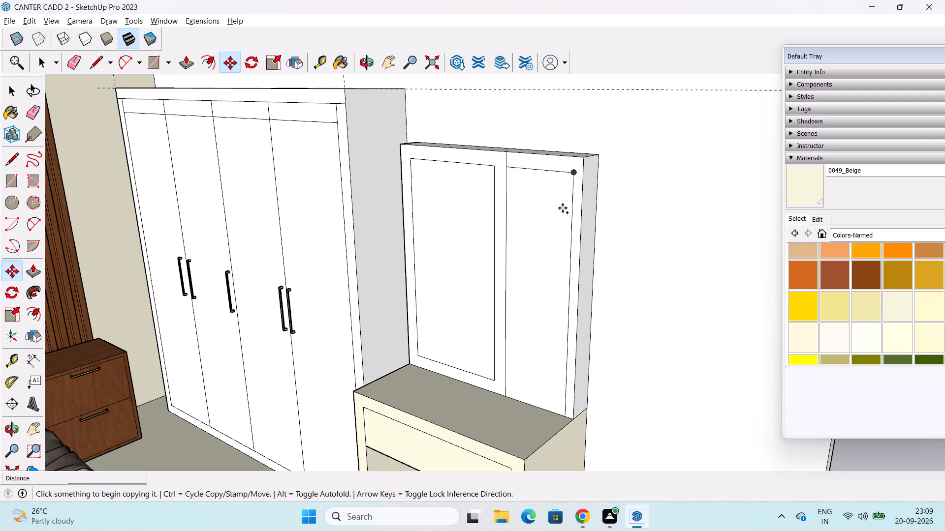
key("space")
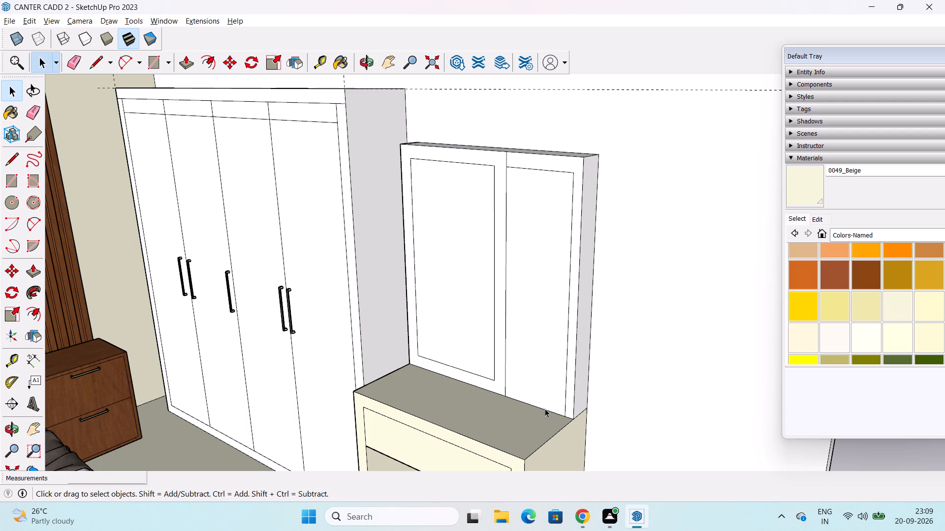
Copy the bottom front edge of the narrow section up 3" from the dressing table top.
left_click(545, 409)
key("m")
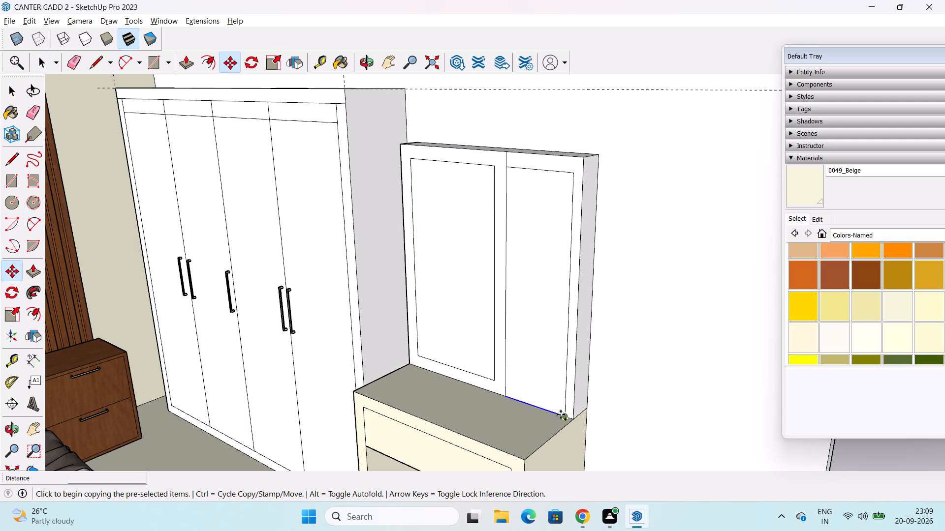
left_click(565, 415)
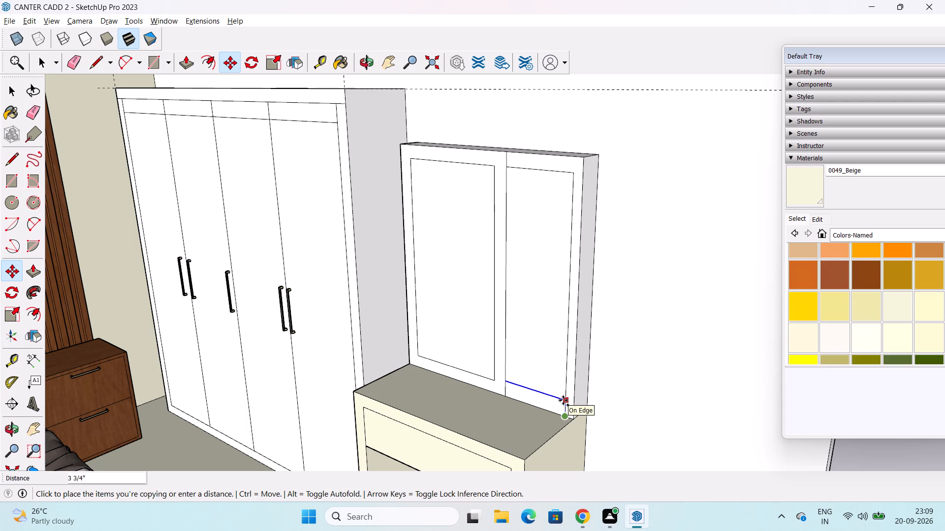
key("3")
key("BackSpace")
type("3\"")
key("Return")
key("space")
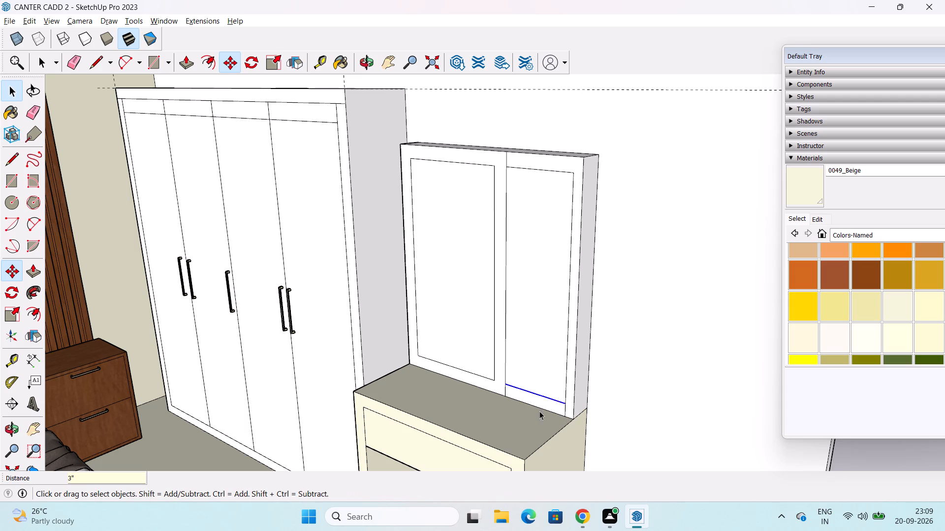
Copy the lower inset line up to the upper inset line, dividing the span into three equal compartments with /3.
key("m")
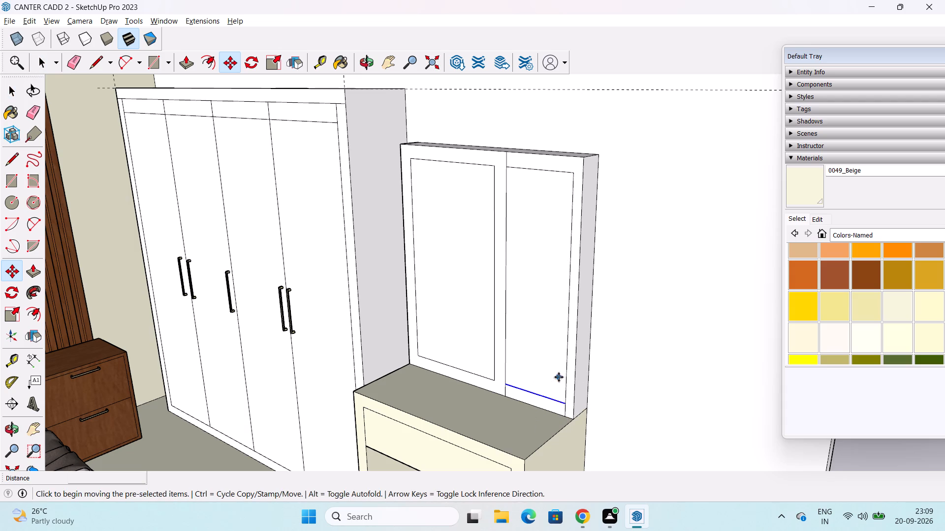
left_click(566, 401)
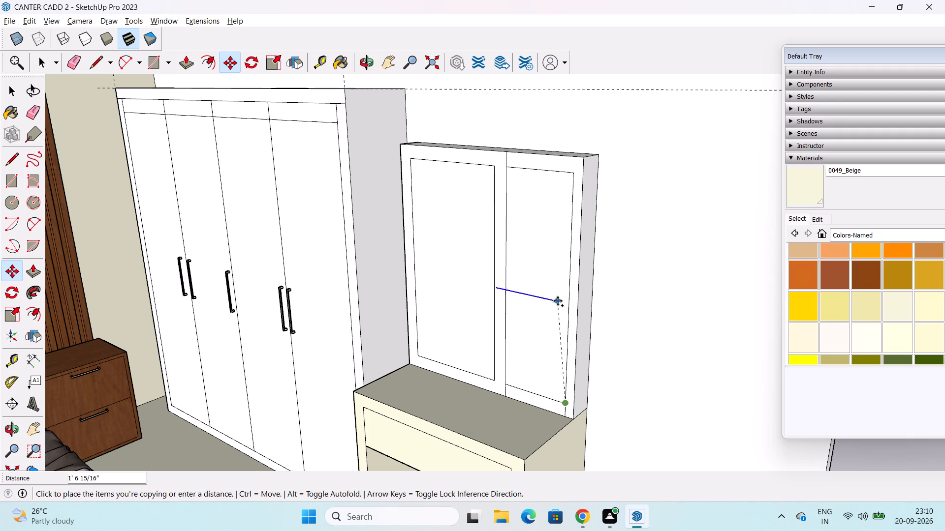
left_click(576, 177)
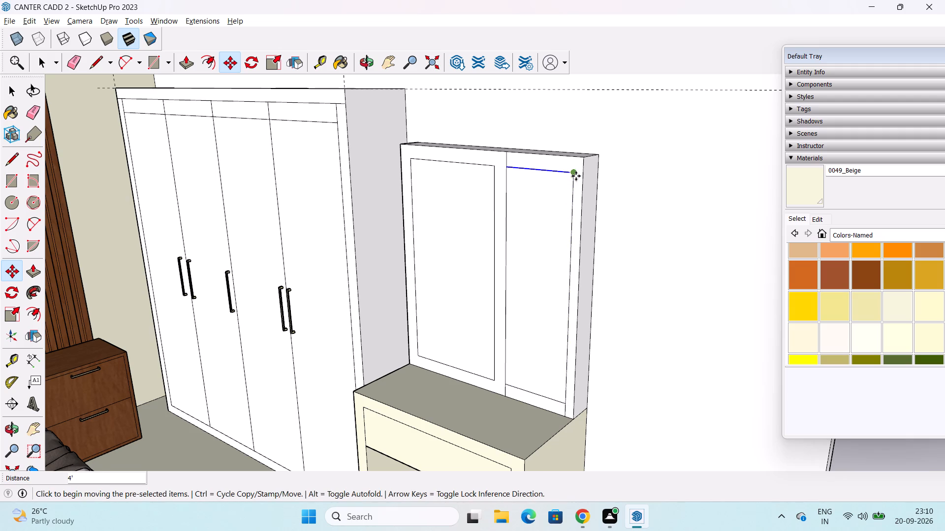
key("slash")
key("3")
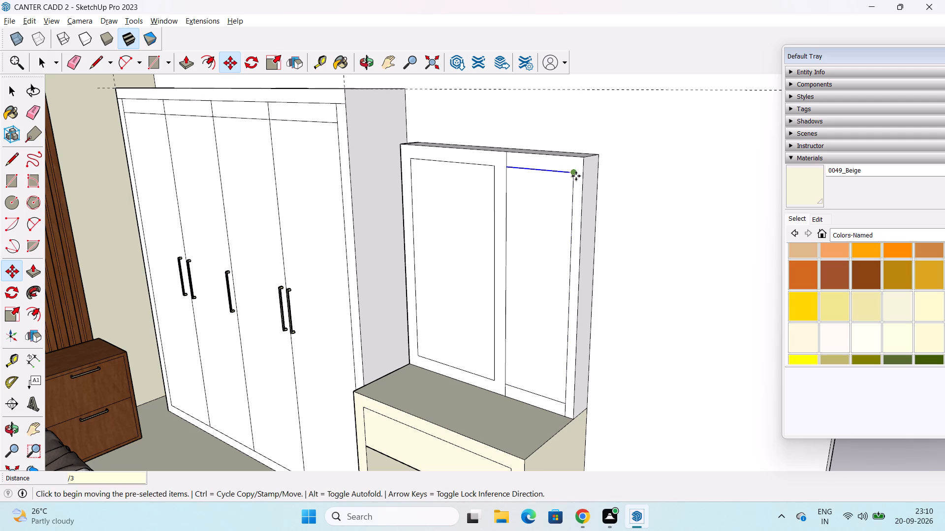
key("Return")
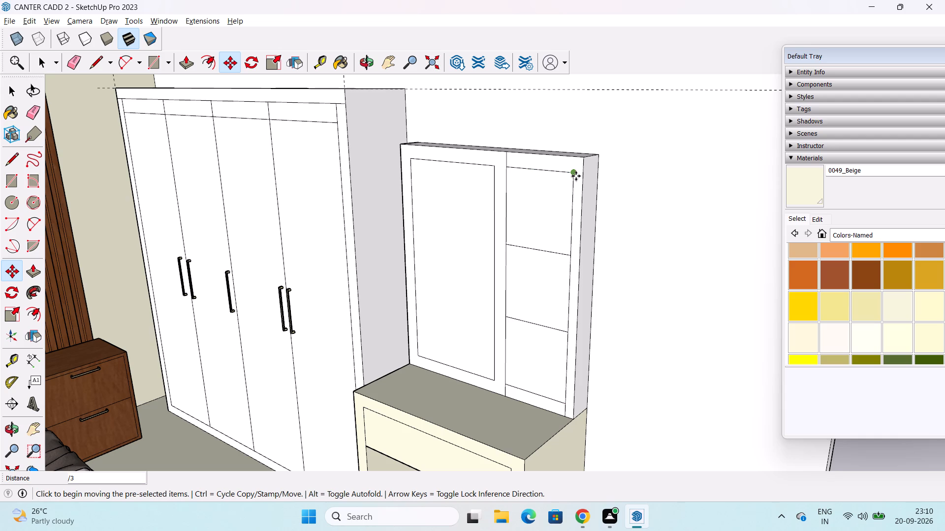
key("space")
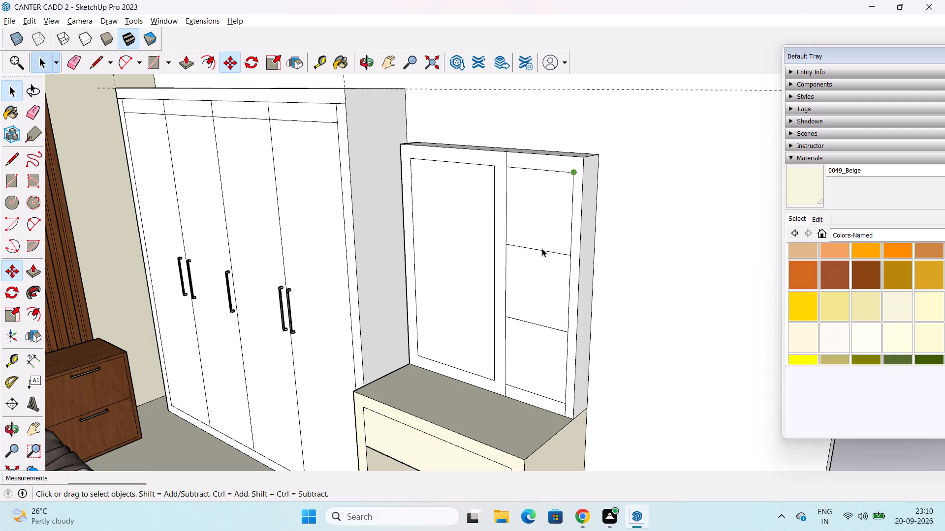
Copy the upper divider line of the narrow section up 1" to outline a shelf thickness.
left_click(542, 248)
left_click(557, 253)
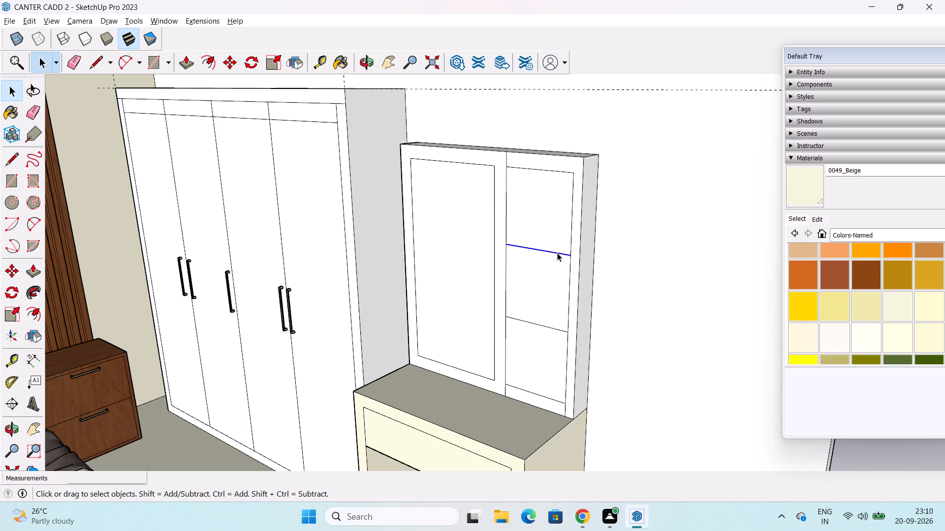
key("m")
left_click(568, 254)
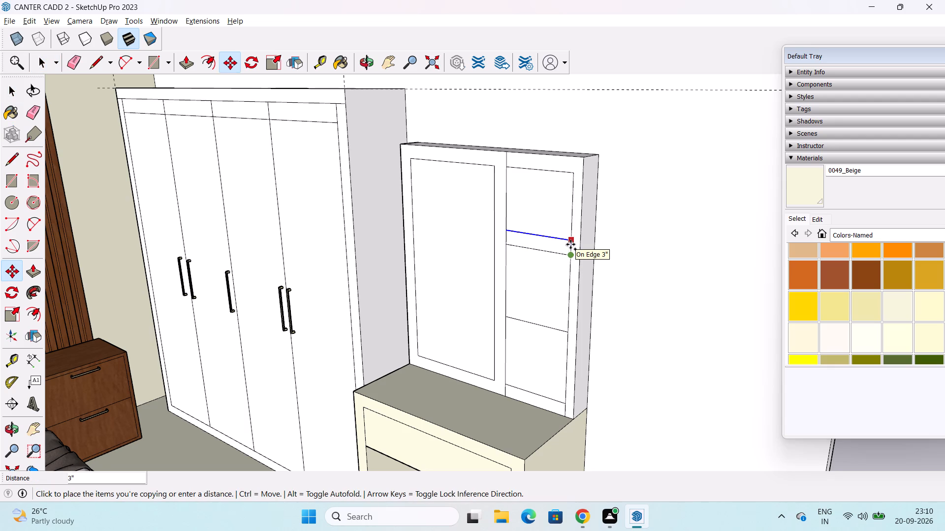
type("1\"")
key("Return")
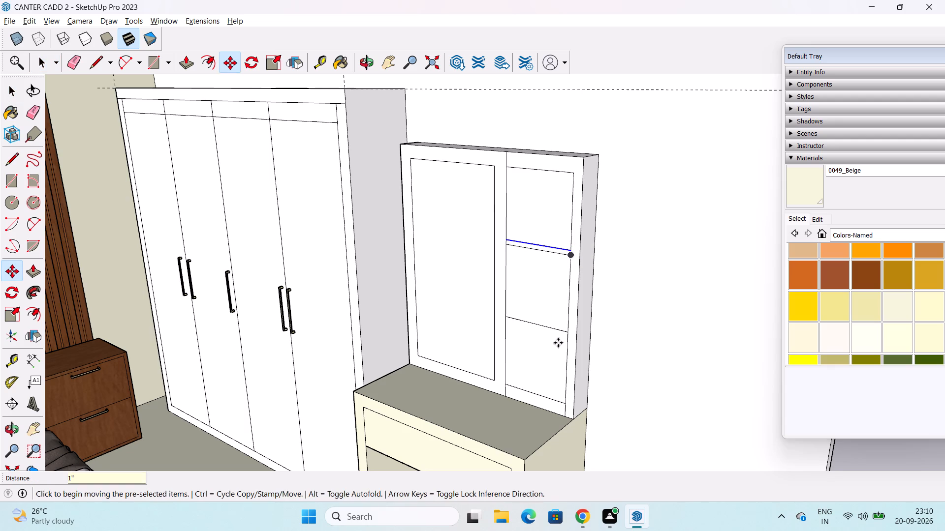
key("space")
Copy the lower divider line of the narrow section up 1" to outline the second shelf thickness.
left_click(551, 327)
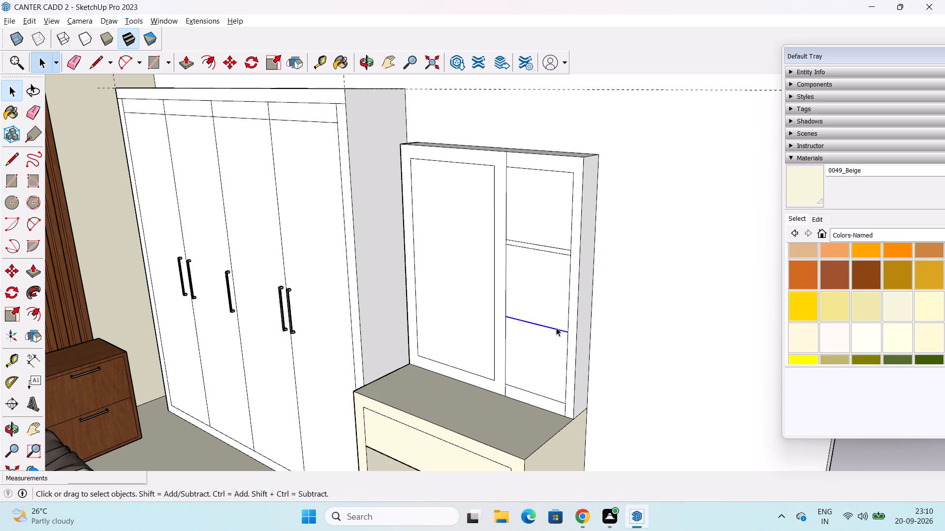
key("m")
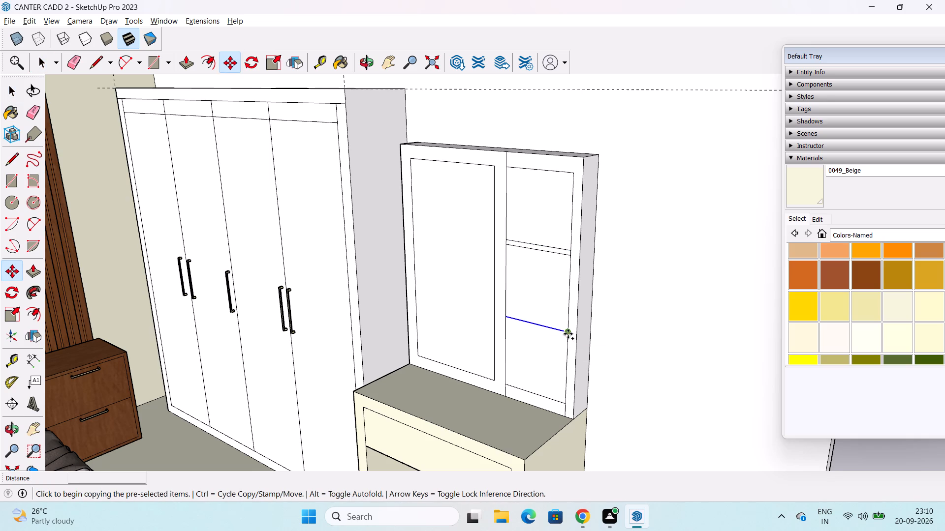
left_click(568, 334)
type("1\"")
key("Return")
key("space")
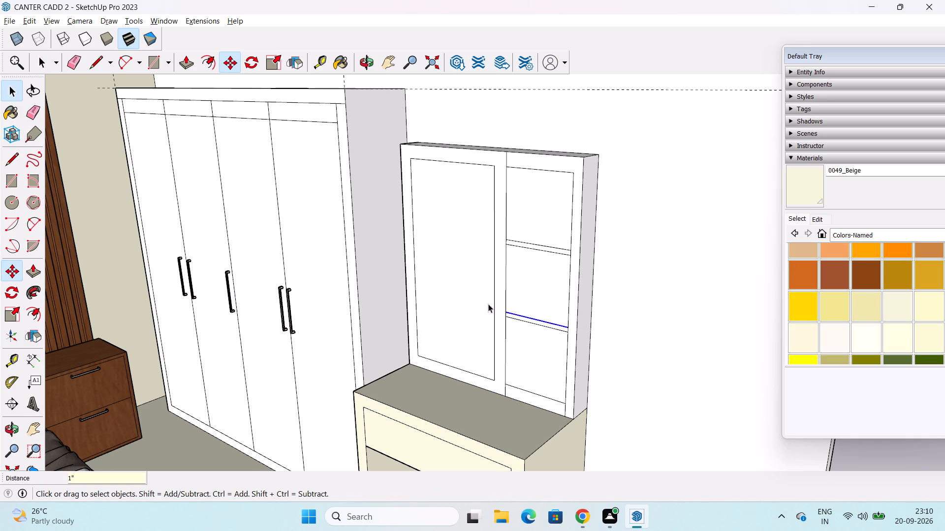
Push the top compartment face of the narrow section 6" inward, to the back of the unit.
left_click(36, 270)
left_click(535, 208)
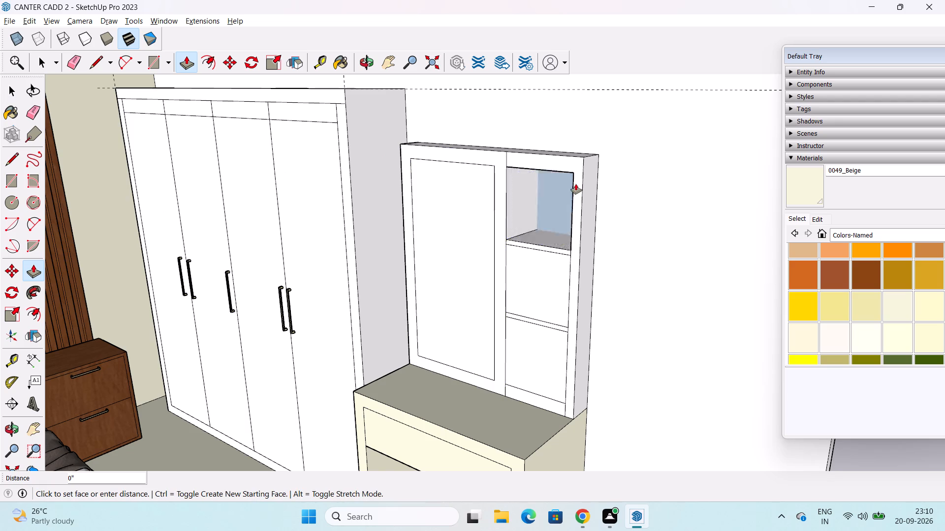
middle_click_drag(554, 185, 200, 247)
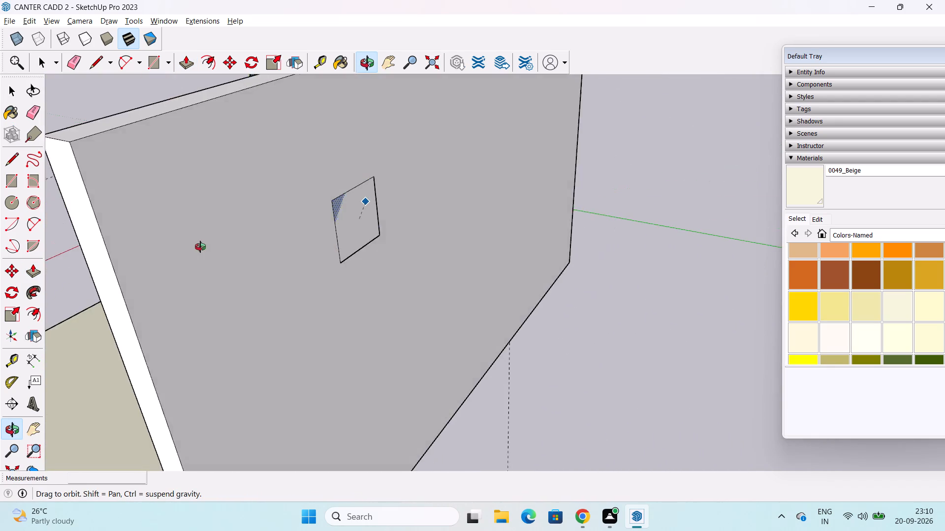
middle_click_drag(200, 247, 427, 289)
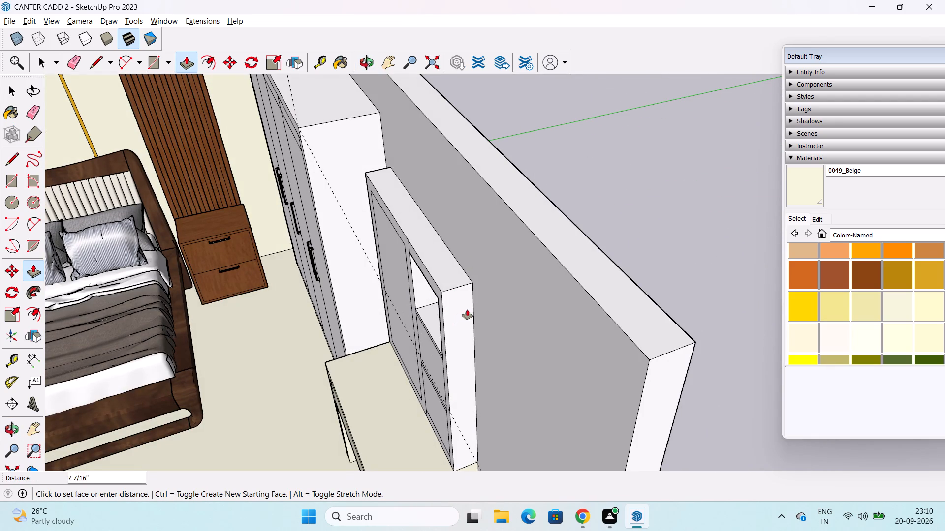
left_click(472, 306)
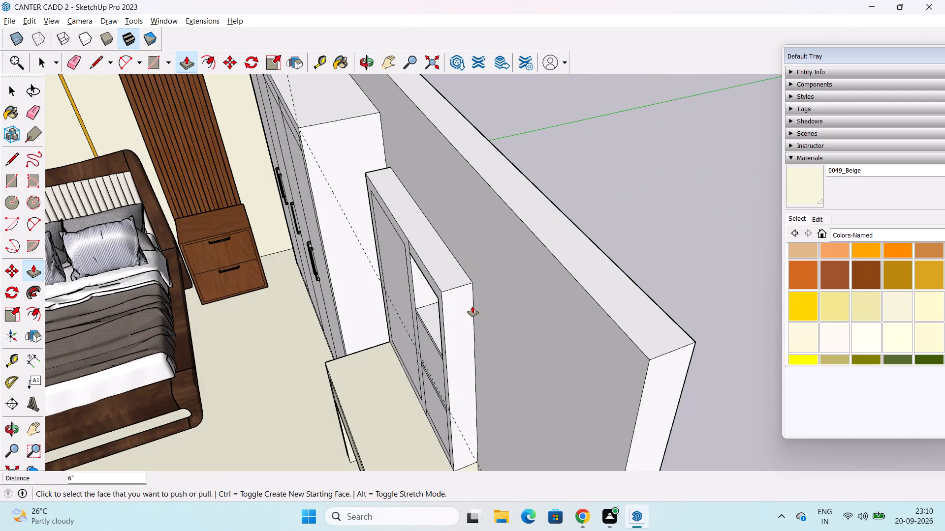
Push the middle and bottom compartment faces of the narrow section 6" inward, to the back of the unit.
middle_click_drag(448, 354, 471, 292)
left_click(442, 324)
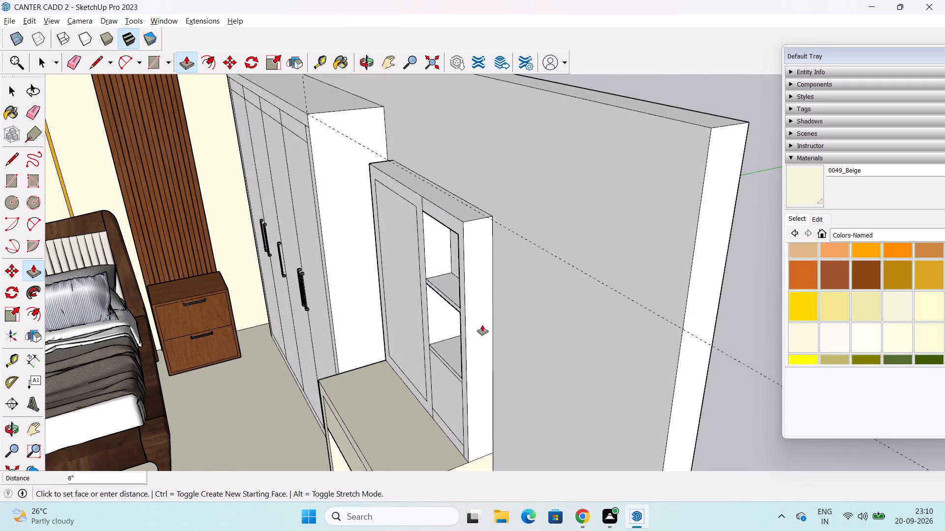
left_click(494, 326)
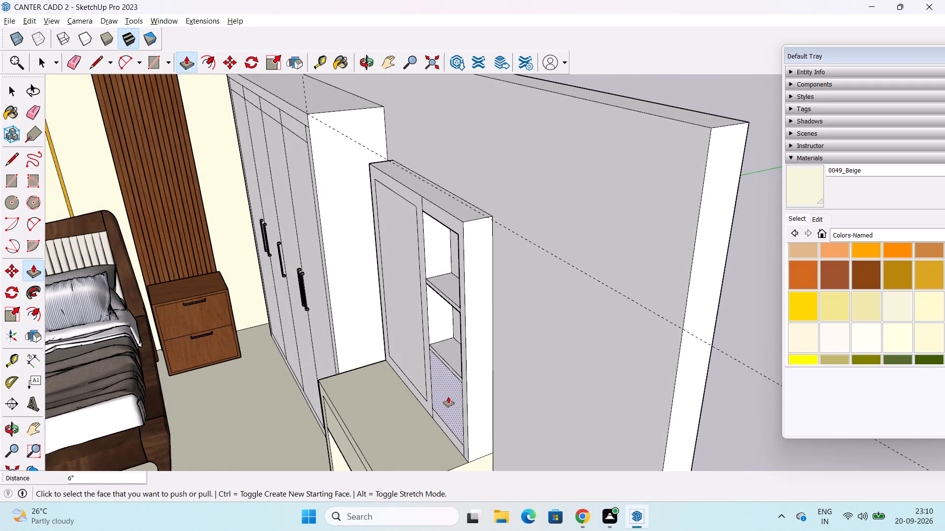
left_click(448, 397)
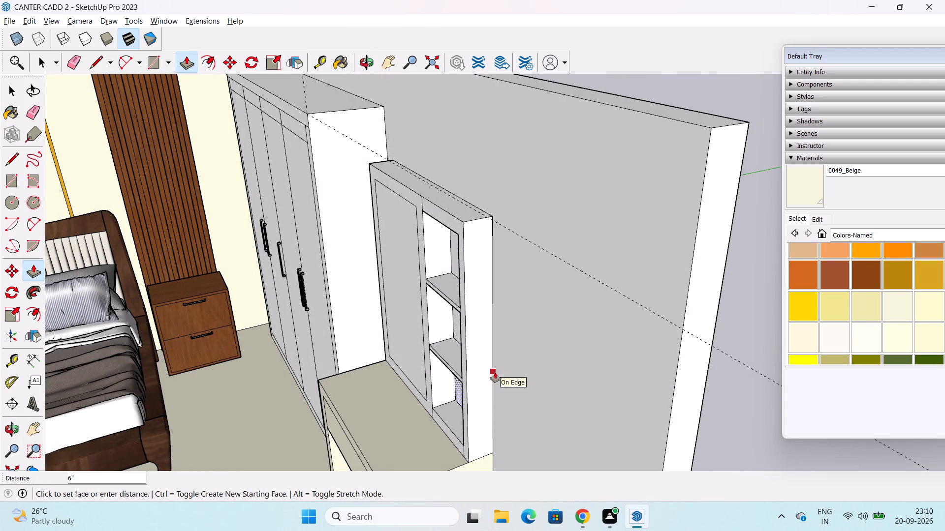
left_click(495, 372)
Choose Wood Veneer 01 from the Wood materials and paint the frame around the mirror area.
middle_click_drag(423, 441, 528, 363)
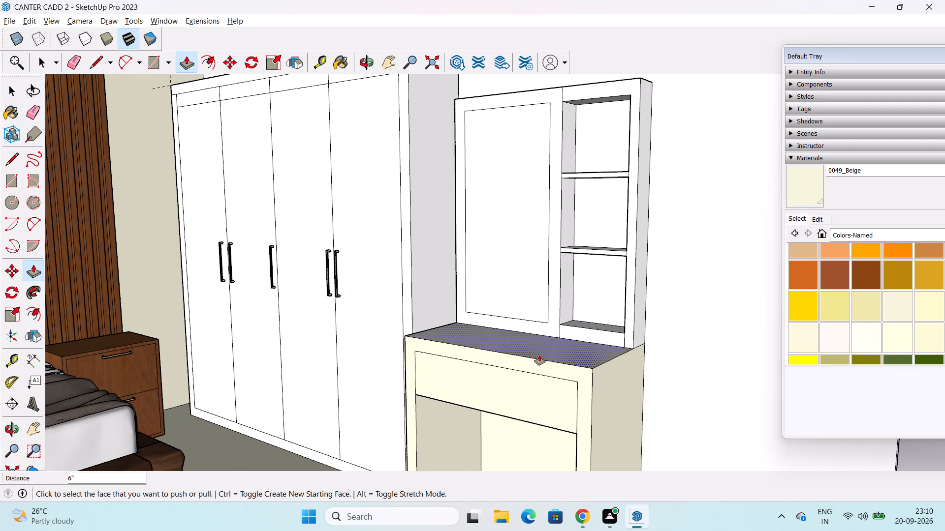
scroll(539, 355, "down", 3)
middle_click_drag(516, 344, 576, 349)
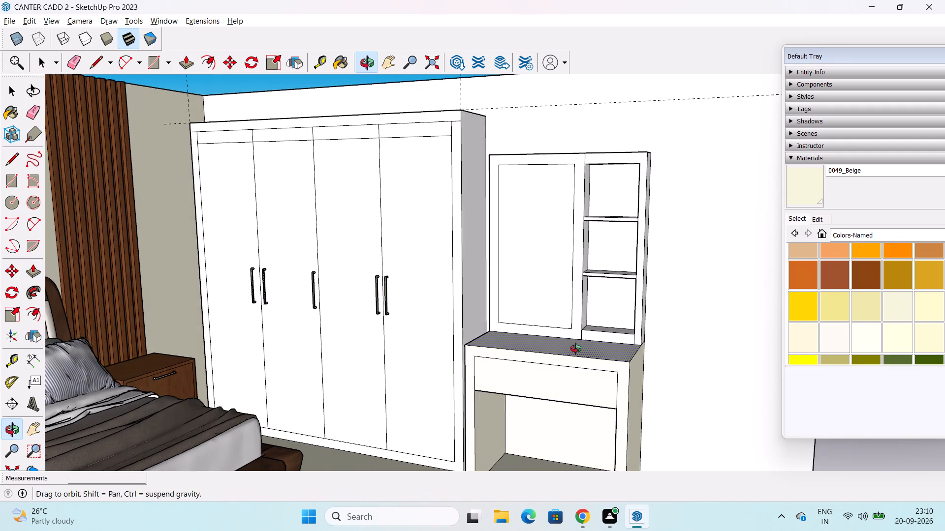
middle_click_drag(576, 349, 576, 349)
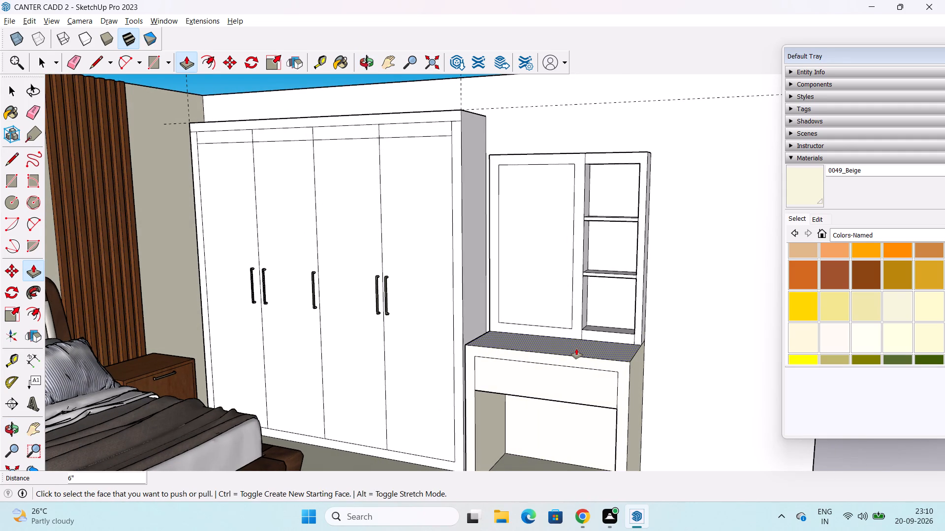
scroll(576, 349, "down", 2)
middle_click_drag(576, 349, 488, 317, "shift")
left_click(896, 232)
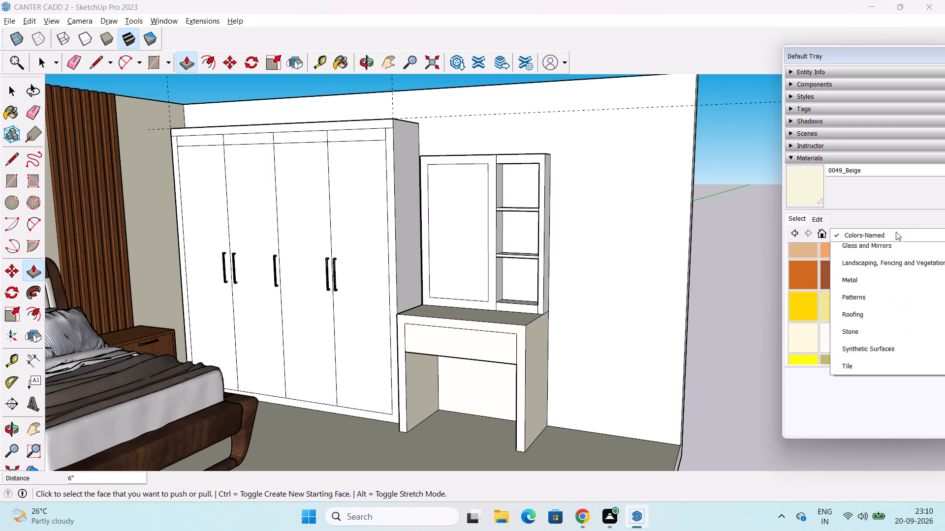
left_click(903, 267)
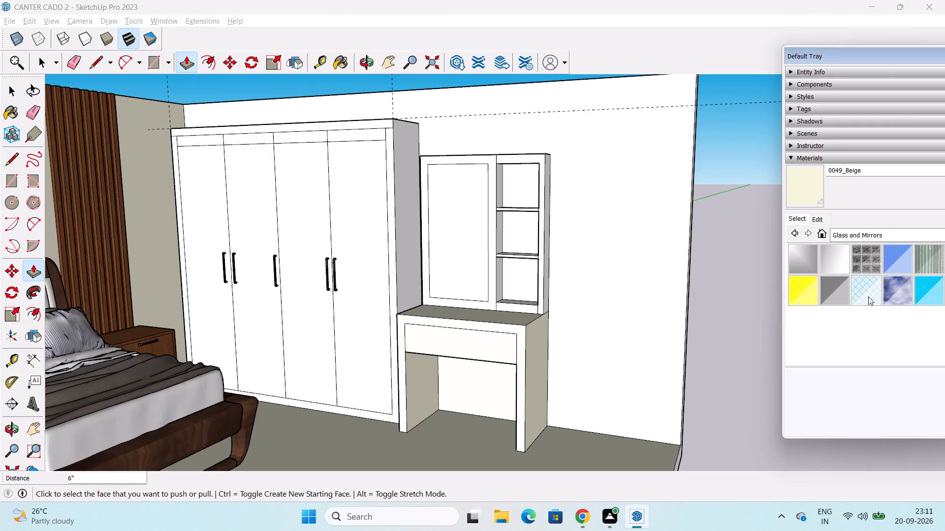
left_click(902, 234)
scroll(832, 335, "down", 5)
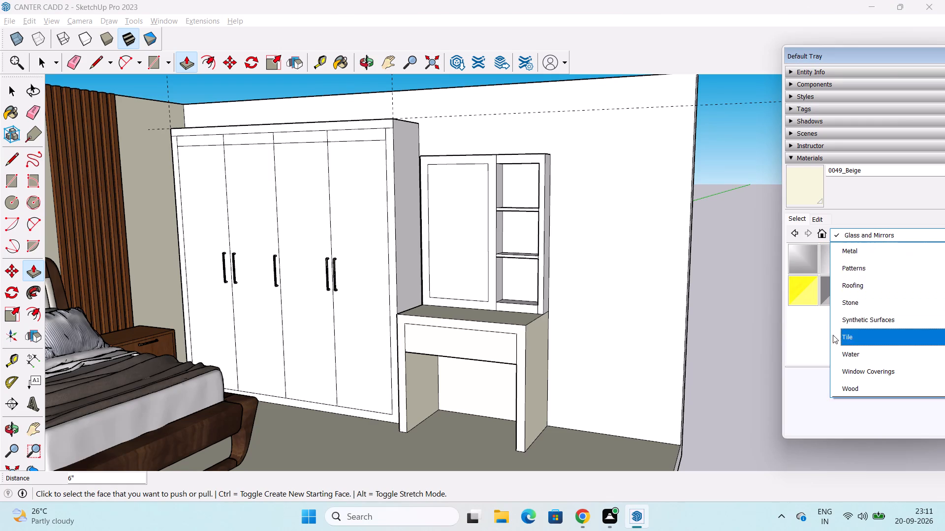
scroll(833, 335, "down", 5)
left_click(870, 387)
left_click(925, 284)
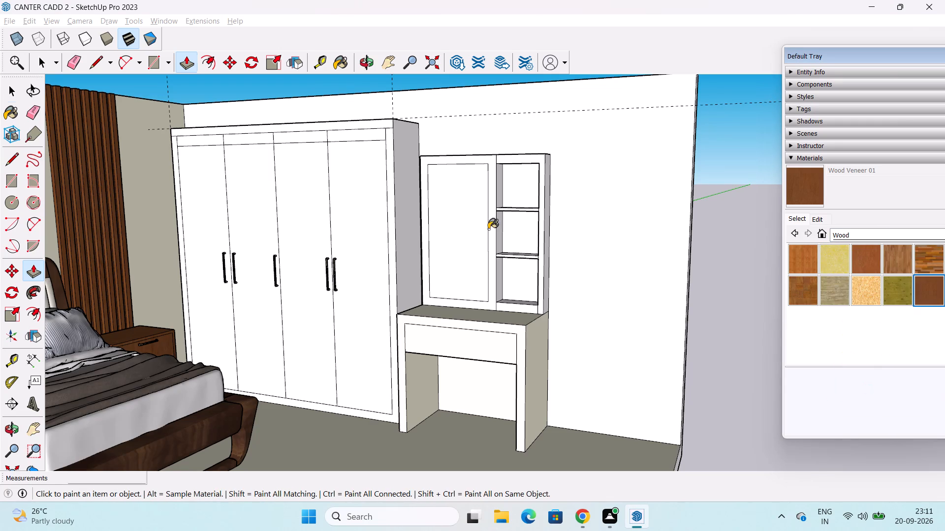
left_click(421, 197)
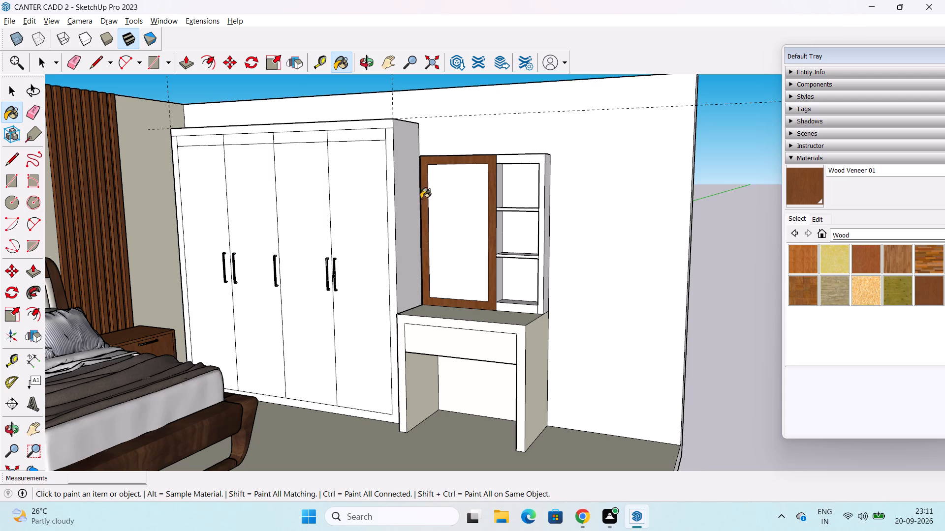
Paint the dressing table's top, drawer front, front frame, outer side, inner side, drawer underside and back with Wood Veneer 01.
left_click(496, 315)
left_click(488, 341)
left_click(500, 325)
left_click(531, 342)
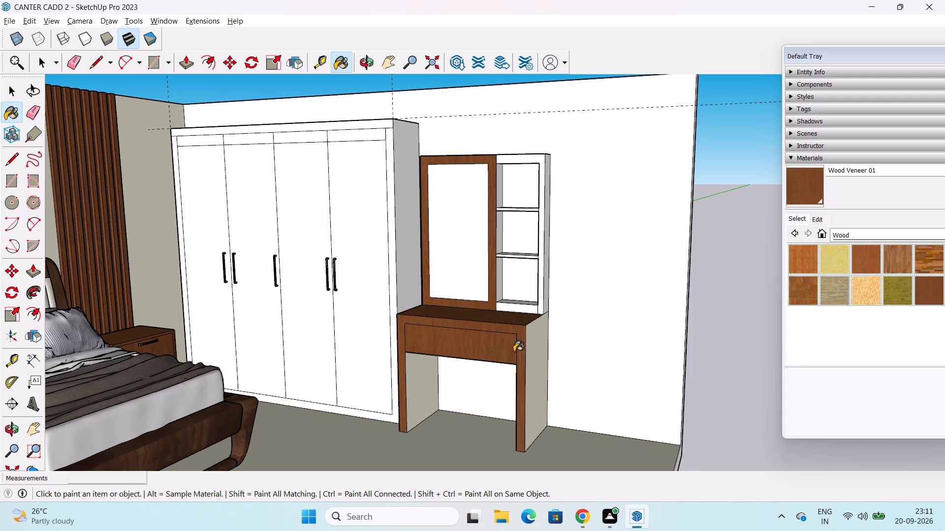
middle_click_drag(513, 348, 439, 276)
left_click(411, 371)
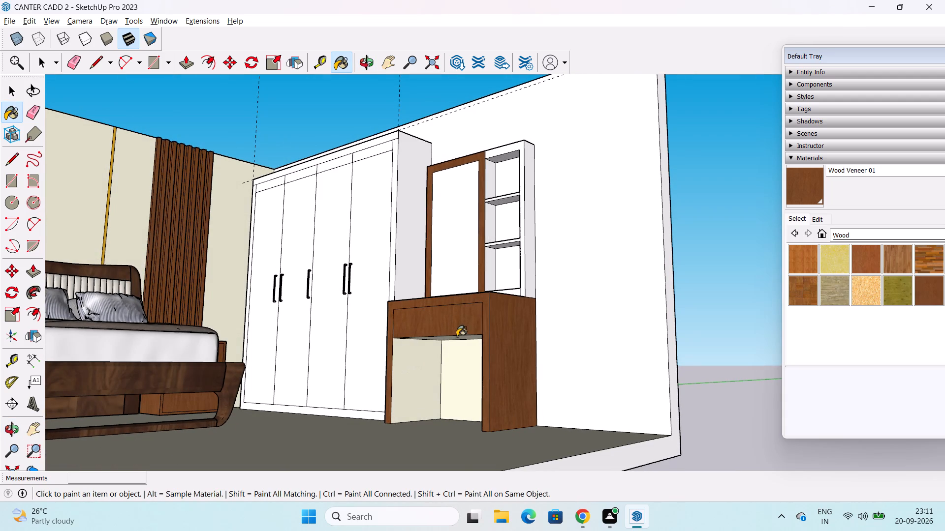
middle_click_drag(457, 336, 536, 332)
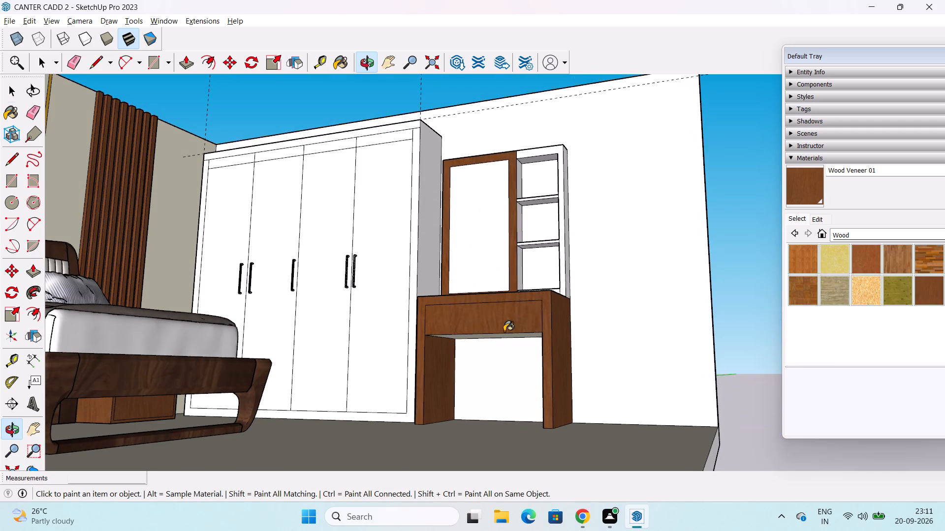
left_click(503, 335)
left_click(506, 370)
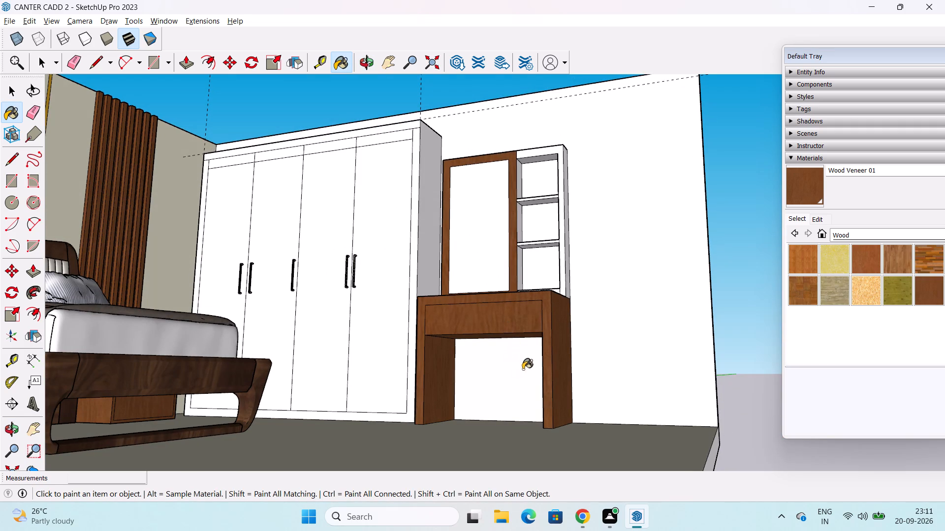
Paint the narrow section's front frame, top, outer side and the inner sides of its upper two compartments with Wood Veneer 01.
middle_click_drag(524, 368, 439, 392)
middle_click_drag(511, 345, 454, 374)
scroll(507, 266, "up", 2)
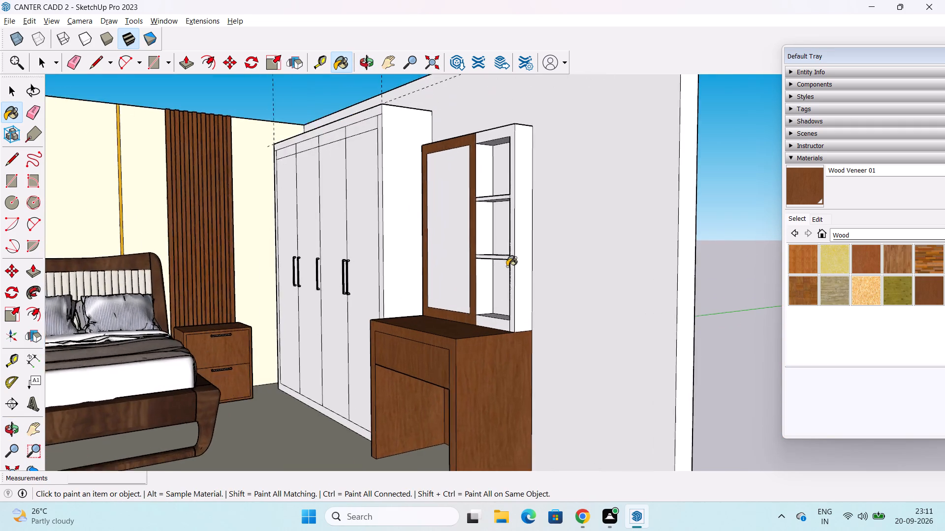
scroll(507, 266, "up", 4)
left_click(476, 205)
left_click(474, 140)
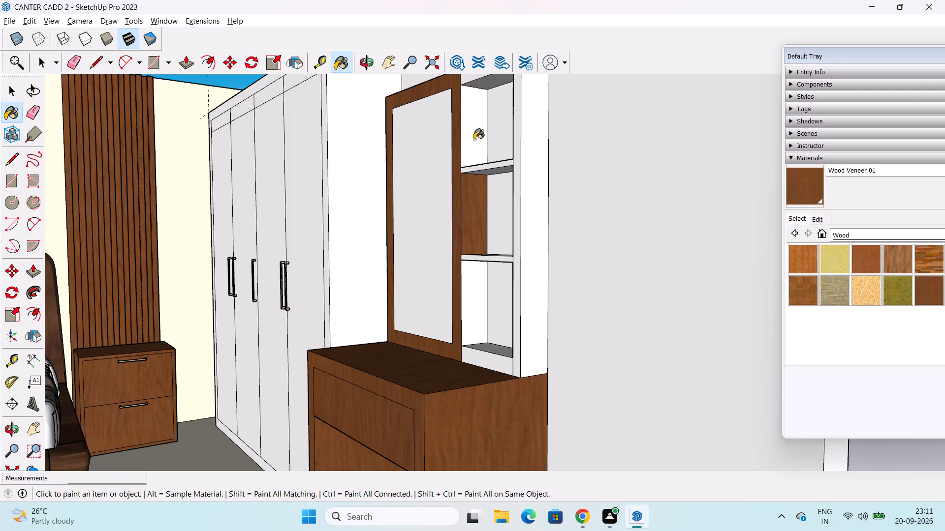
middle_click_drag(474, 140, 479, 190)
left_click(514, 145)
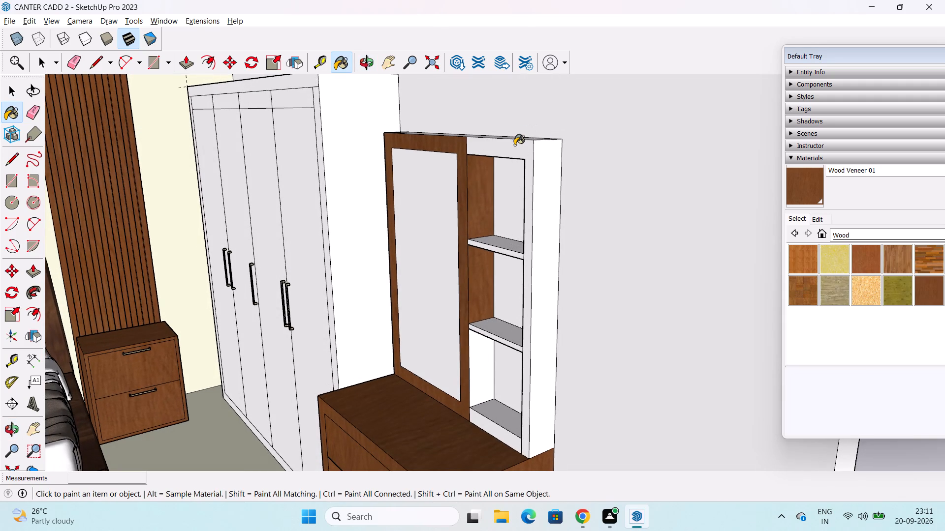
left_click(522, 137)
middle_click_drag(535, 154, 538, 211)
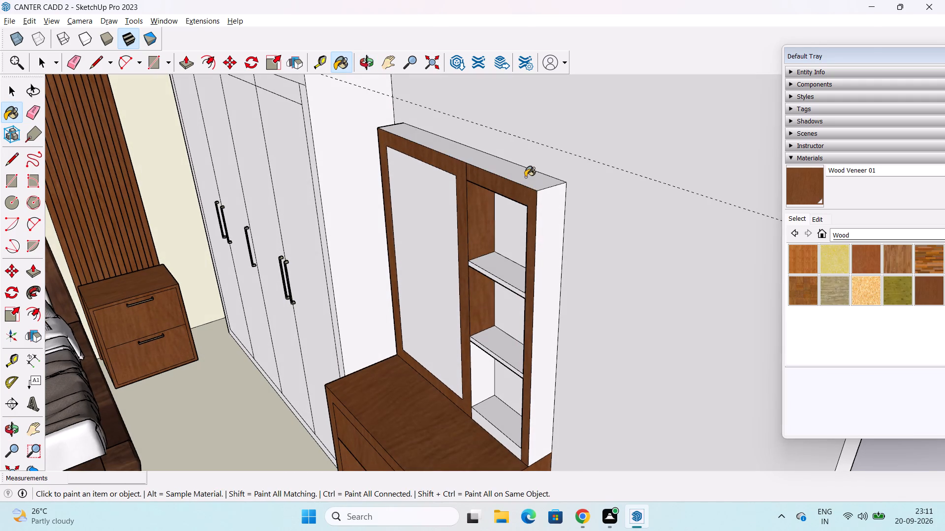
left_click(525, 176)
left_click(554, 284)
Paint the shelf tops and front edges, plus the bottom compartment's inner side, floor and front strip, with Wood Veneer 01.
middle_click_drag(537, 300, 562, 240)
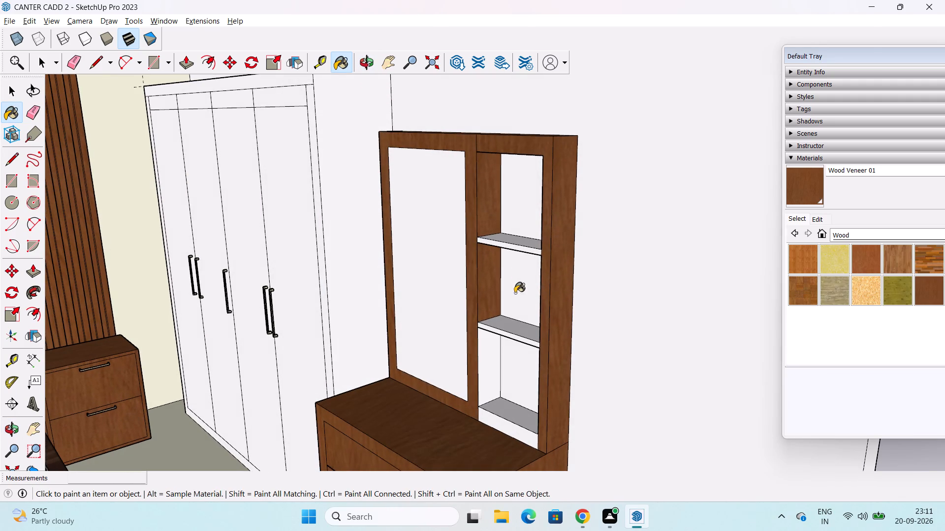
left_click(513, 330)
left_click(489, 367)
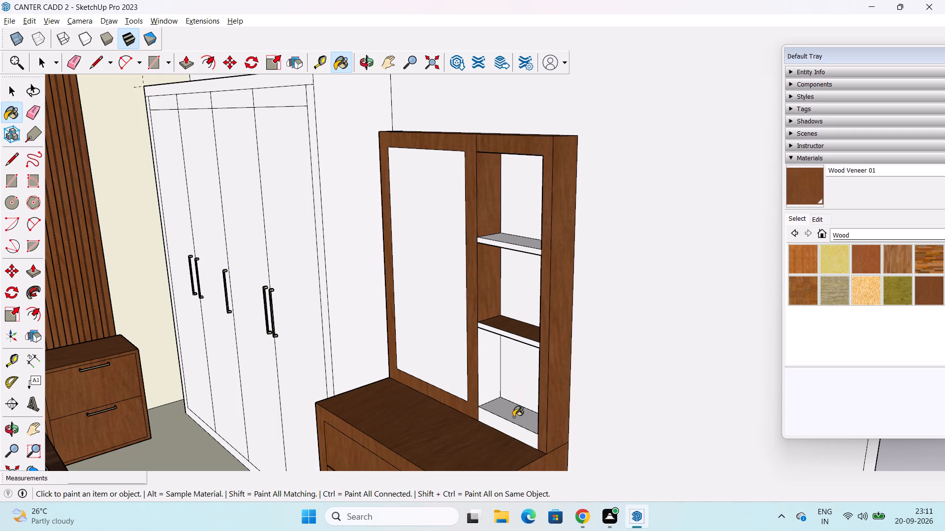
left_click_drag(513, 417, 513, 432)
left_click(506, 407)
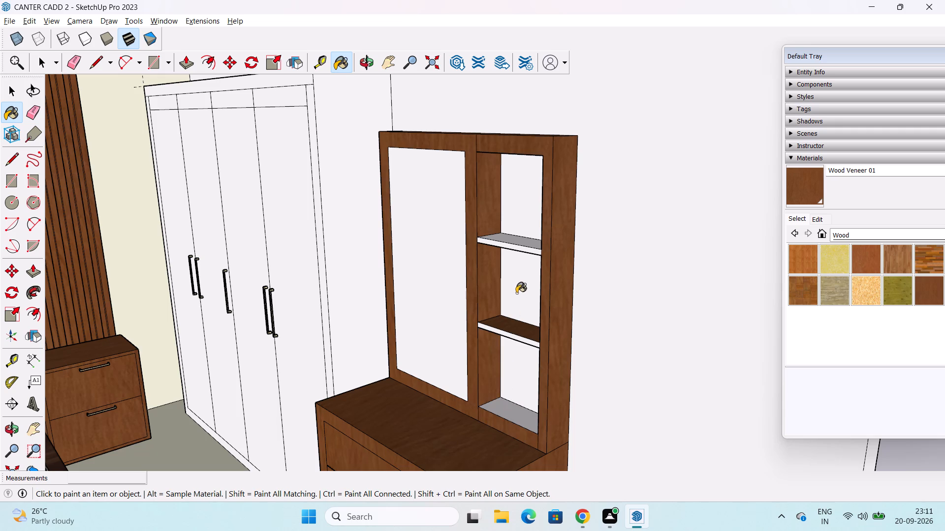
left_click(514, 237)
left_click(511, 247)
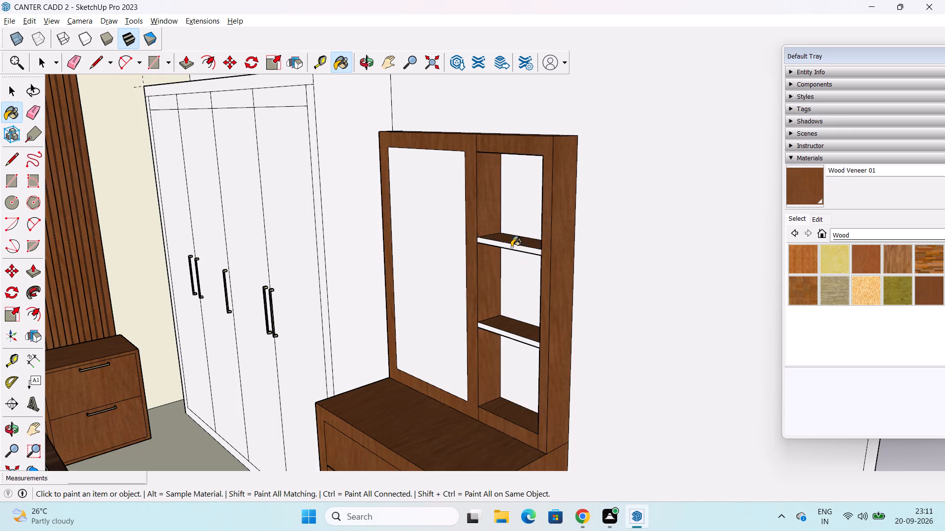
left_click(514, 336)
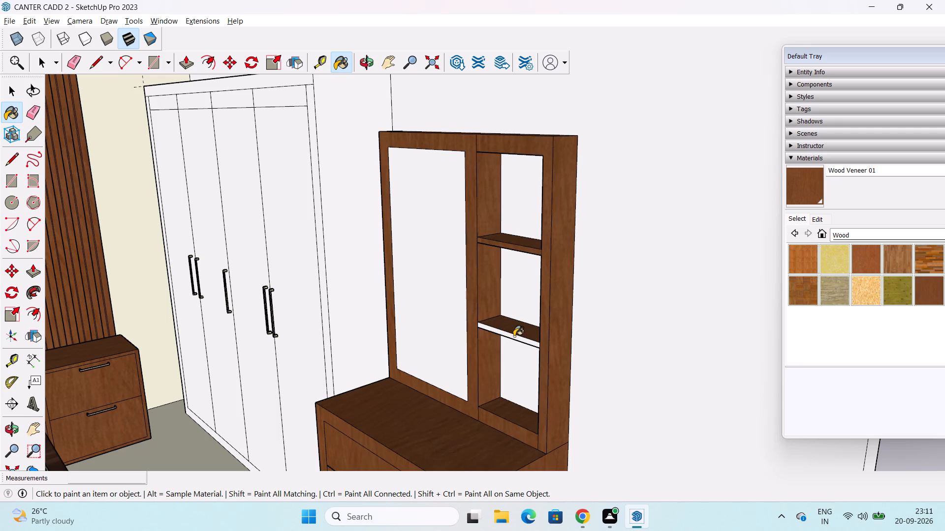
Paint the back faces and overhead undersides of all three shelf compartments with Wood Veneer 01.
middle_click_drag(514, 336, 602, 268)
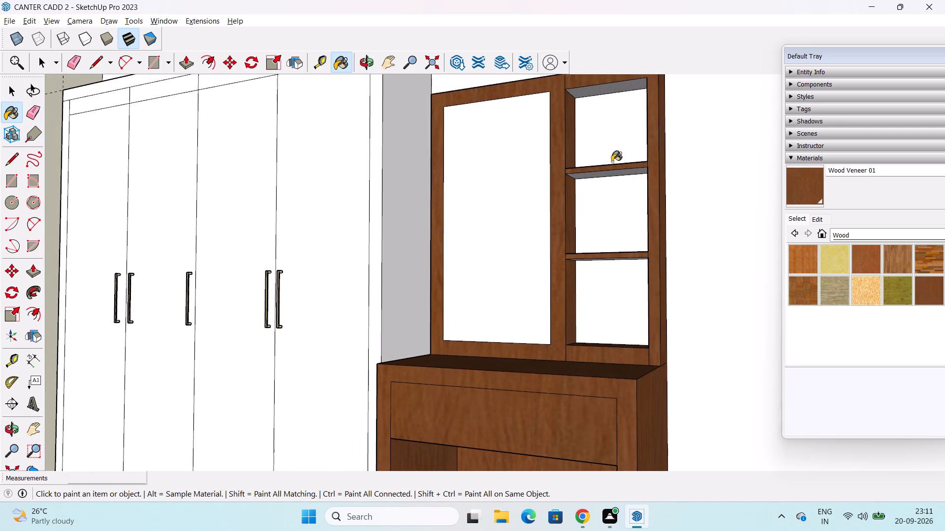
left_click(619, 146)
left_click(629, 235)
left_click(618, 284)
middle_click_drag(635, 230, 662, 200)
left_click(621, 95)
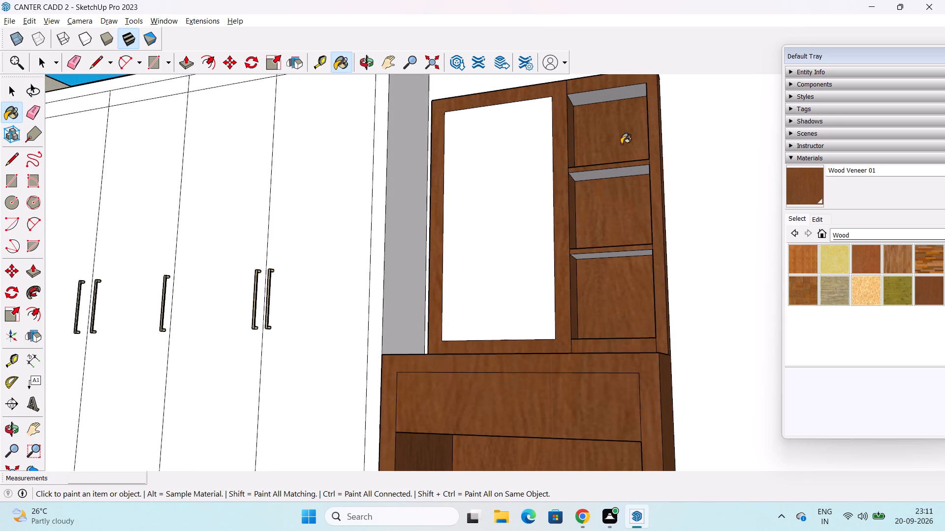
left_click(615, 169)
left_click(616, 256)
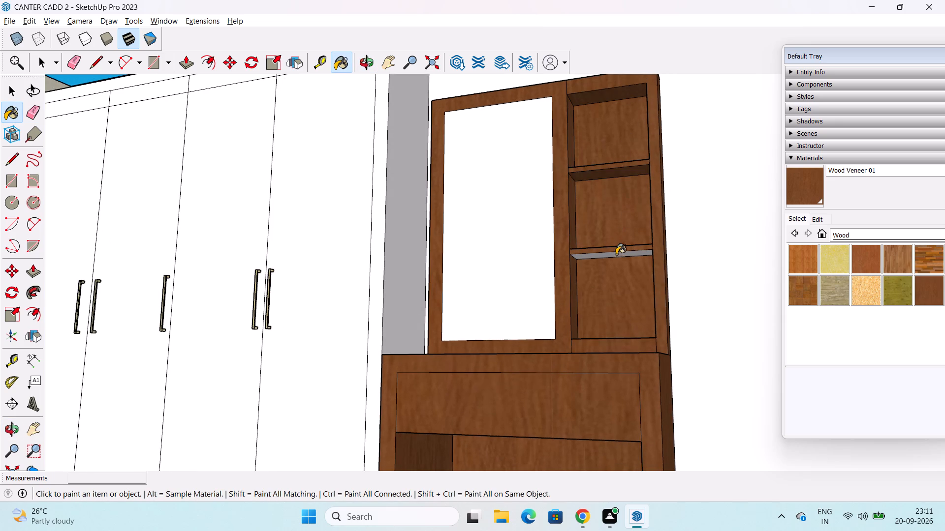
Paint the wardrobe-facing sides of the mirror unit and dressing table with Wood Veneer 01.
middle_click_drag(584, 222, 723, 259)
middle_click_drag(495, 215, 519, 253)
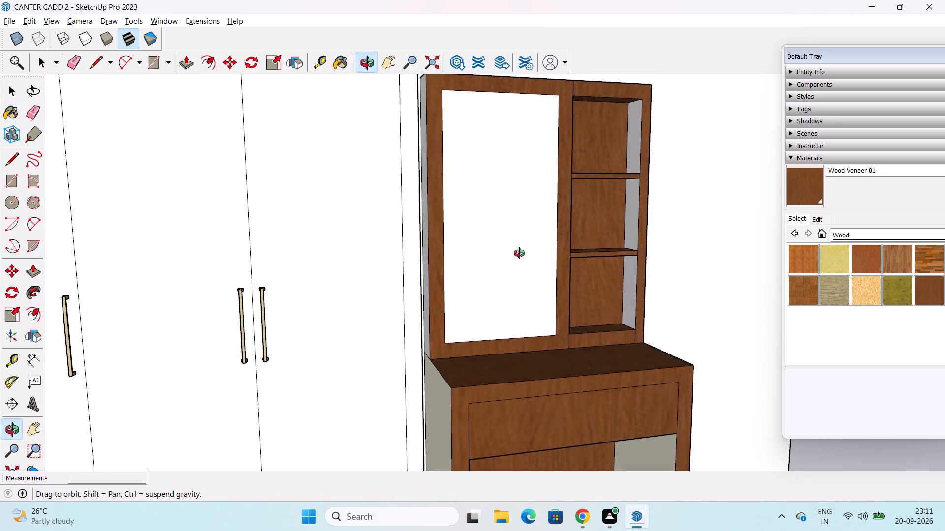
middle_click_drag(519, 253, 522, 257)
scroll(432, 293, "up", 5)
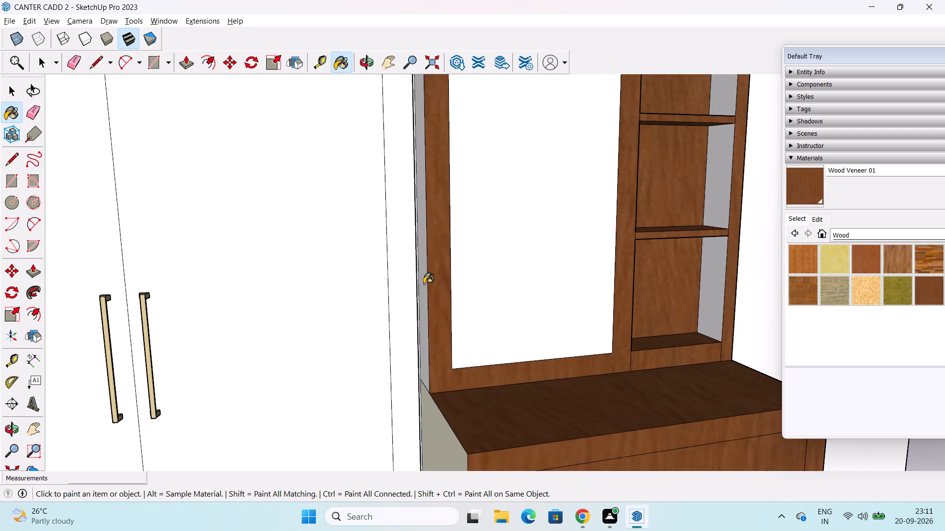
left_click(422, 284)
left_click(428, 441)
Paint the wardrobe's exposed side, front frame and four tall door faces with Wood Veneer 01.
middle_click_drag(458, 416, 346, 405)
scroll(354, 375, "down", 1)
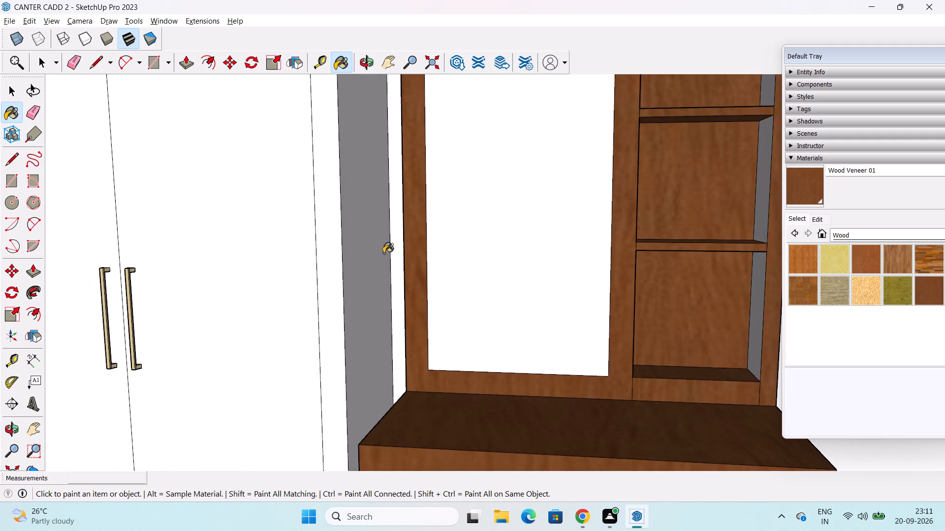
left_click(373, 230)
left_click(282, 241)
left_click(322, 238)
scroll(328, 241, "down", 3)
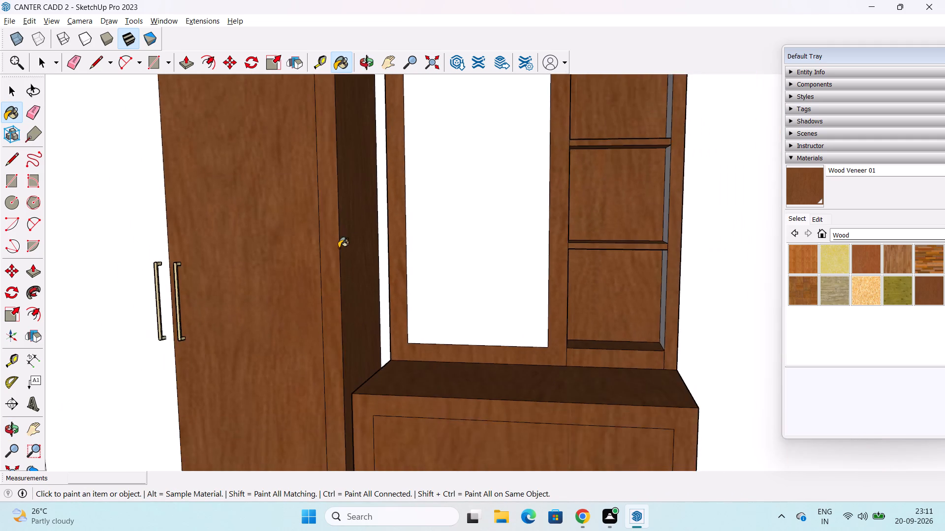
scroll(339, 248, "down", 7)
middle_click_drag(325, 233, 431, 272, "shift")
left_click(319, 209)
left_click(220, 190)
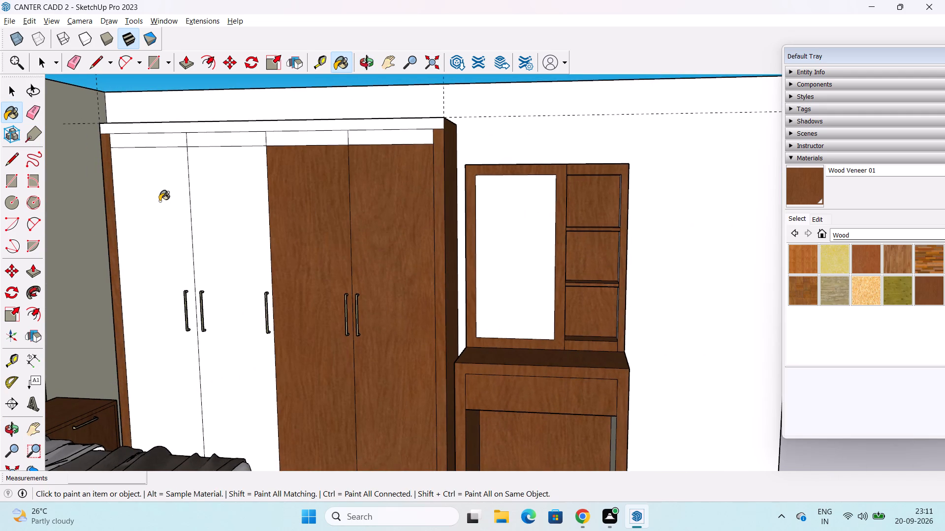
left_click(159, 201)
Paint the four small panels above the wardrobe doors with Wood Veneer 01.
left_click(159, 139)
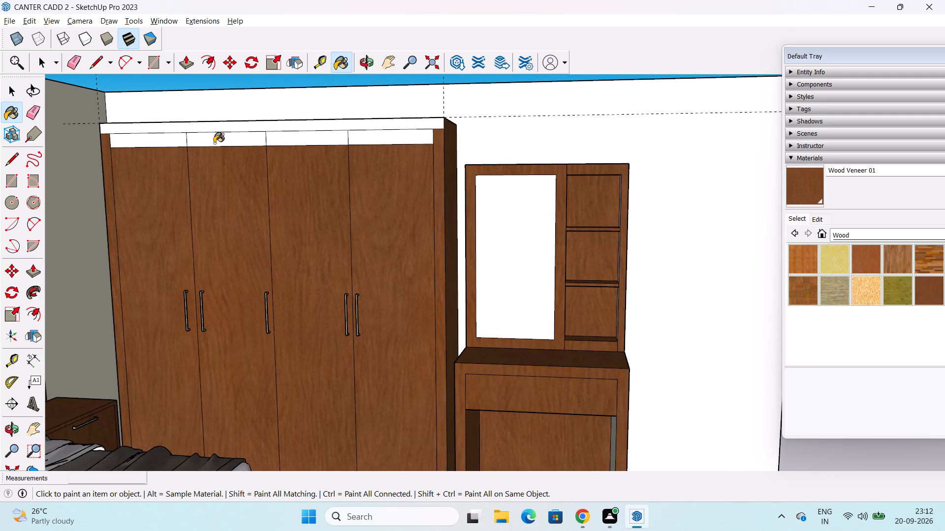
left_click(214, 143)
left_click(302, 141)
left_click(397, 136)
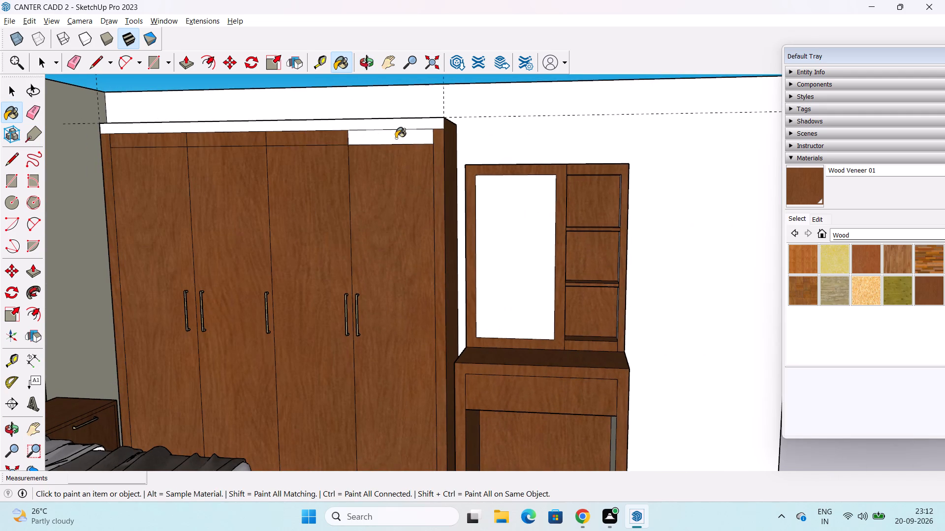
Push/Pull the unpainted strip along the wardrobe's top front edge outward 3" to form an overhanging cornice.
middle_click_drag(396, 138, 249, 210)
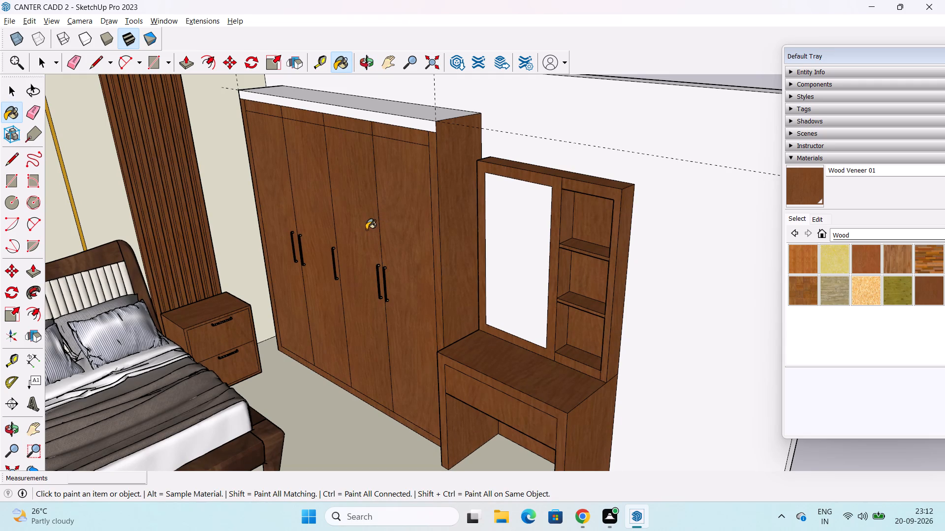
key("space")
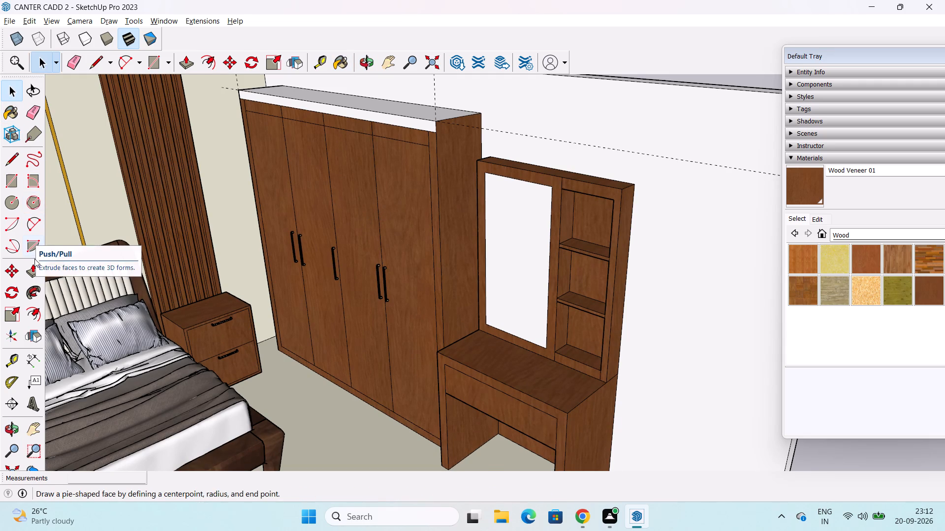
left_click_drag(31, 266, 39, 261)
left_click(362, 110)
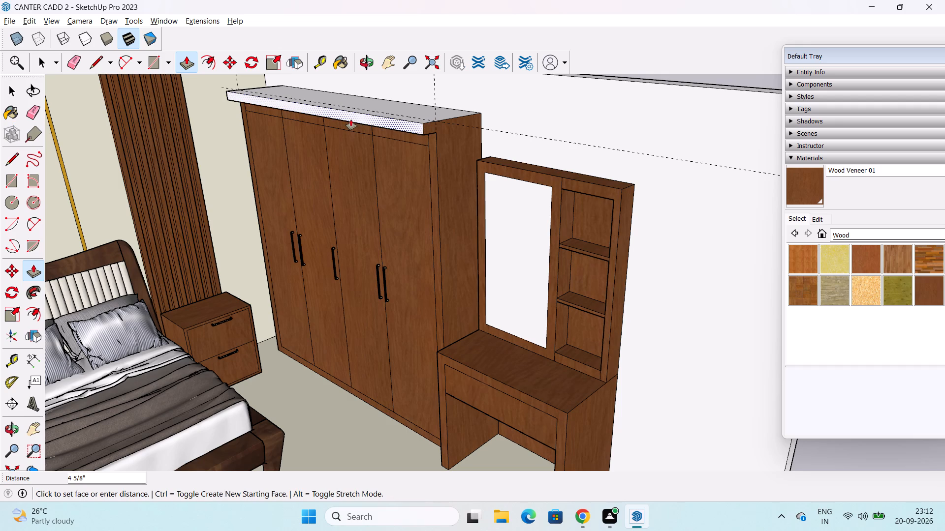
type("3\"")
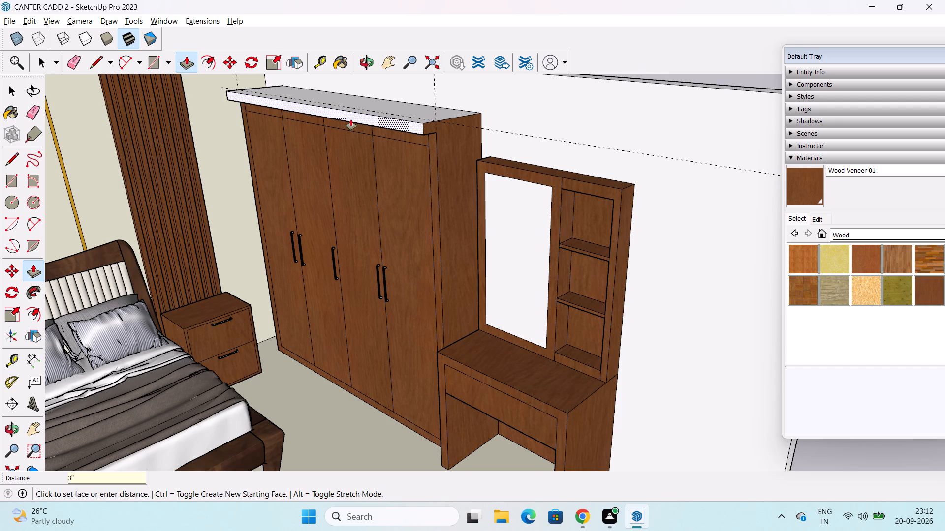
key("Return")
key("space")
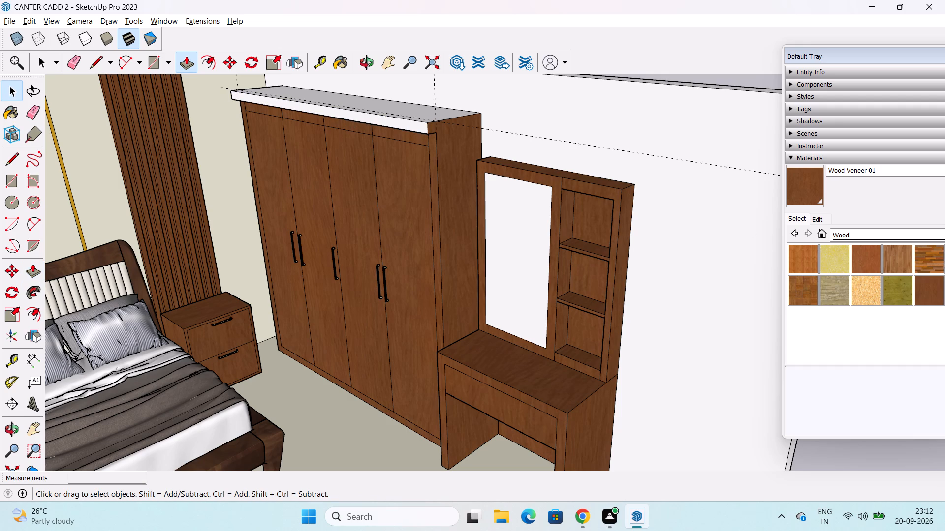
Paint the wardrobe's top face and the cornice's front face with Wood Veneer 01.
left_click(806, 197)
left_click(414, 108)
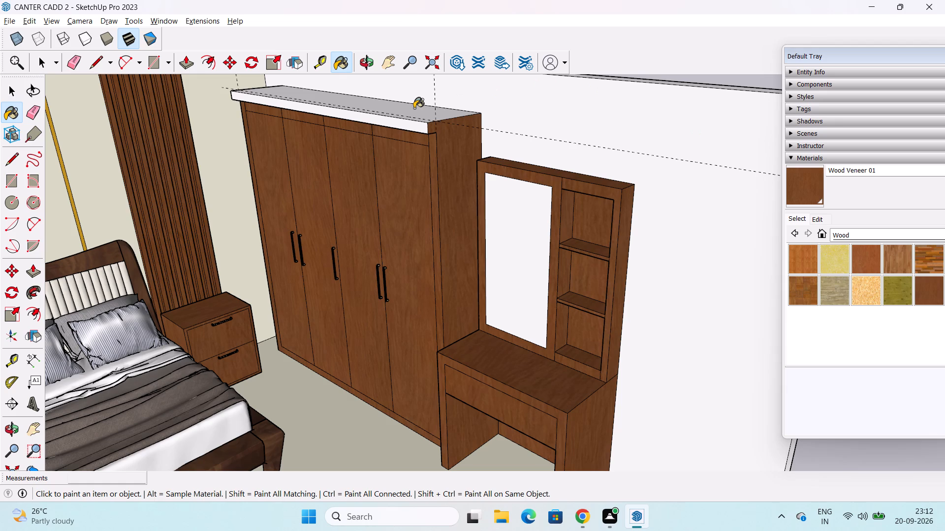
left_click(402, 124)
Paint all underside segments of the wardrobe cornice, including both small end pieces, with Wood Veneer 01.
middle_click_drag(400, 173, 452, 92)
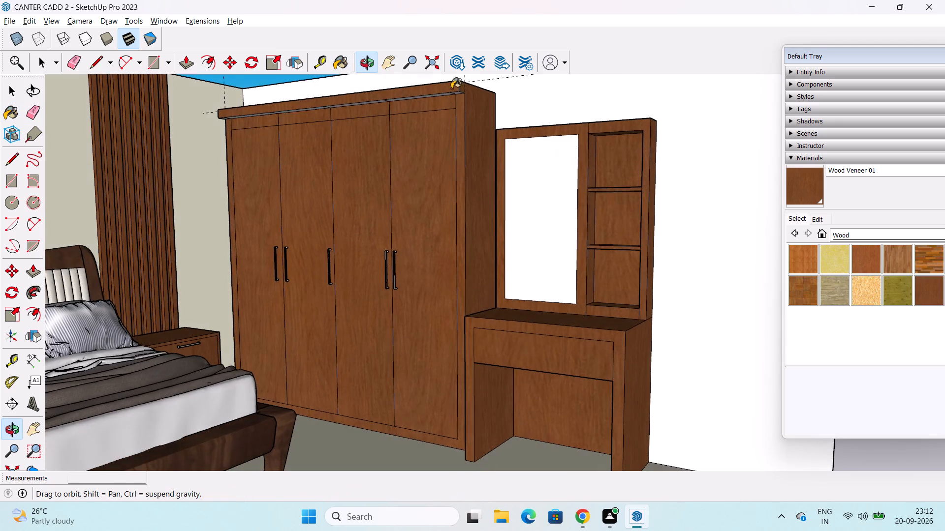
scroll(419, 83, "up", 5)
middle_click_drag(409, 93, 460, 59)
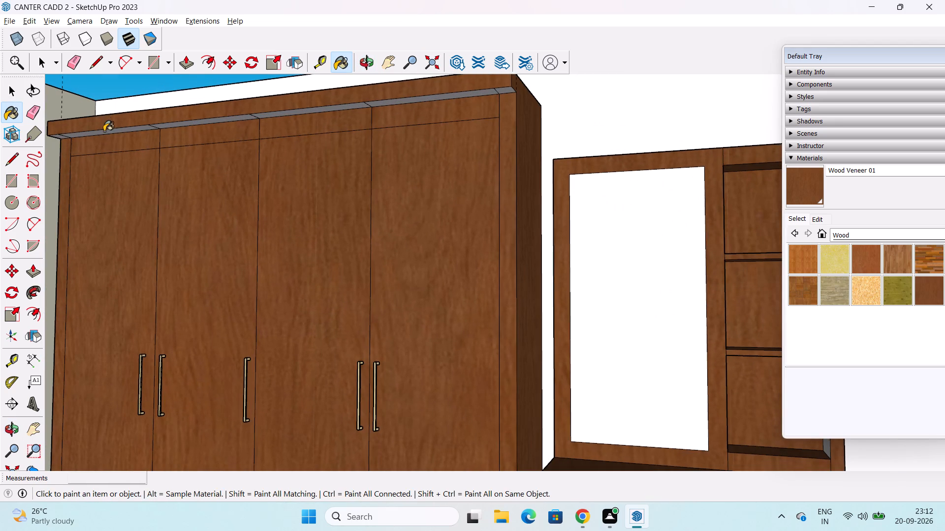
left_click(109, 132)
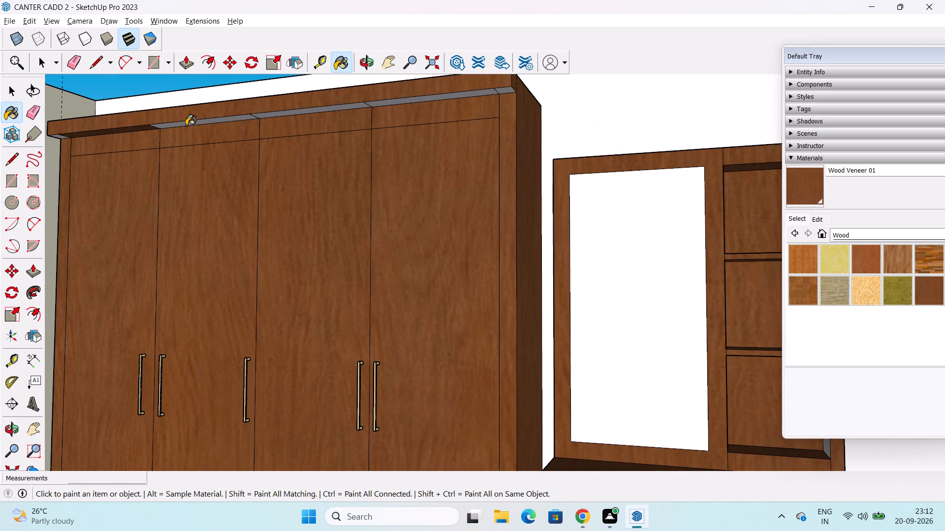
left_click_drag(186, 125, 192, 123)
left_click(278, 113)
left_click(395, 103)
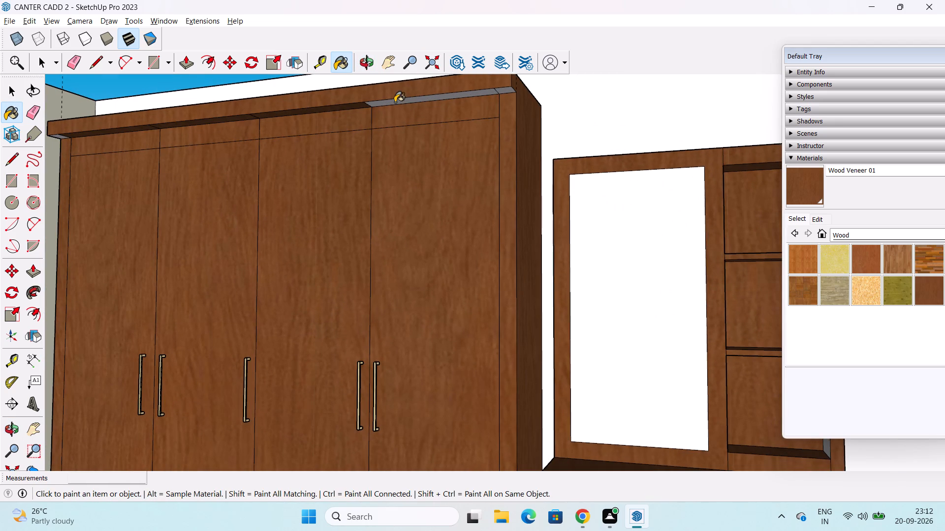
left_click(508, 89)
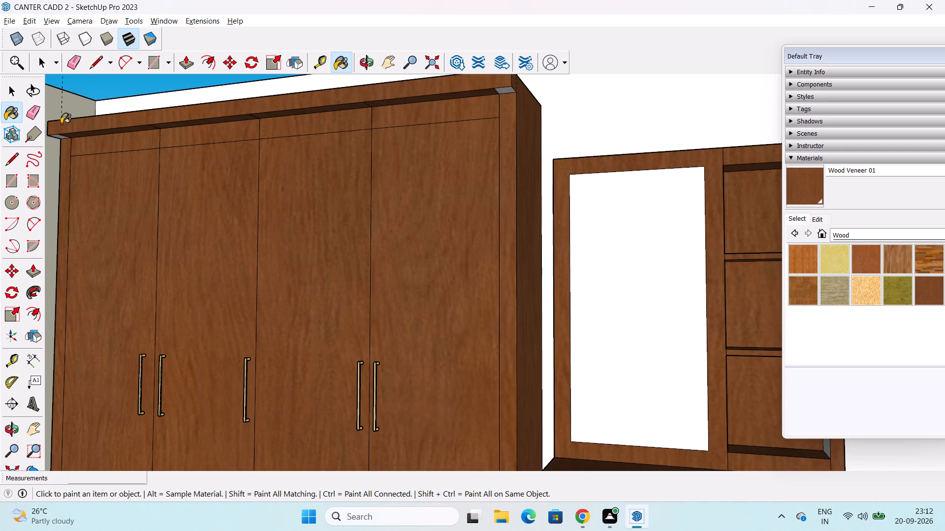
left_click(57, 138)
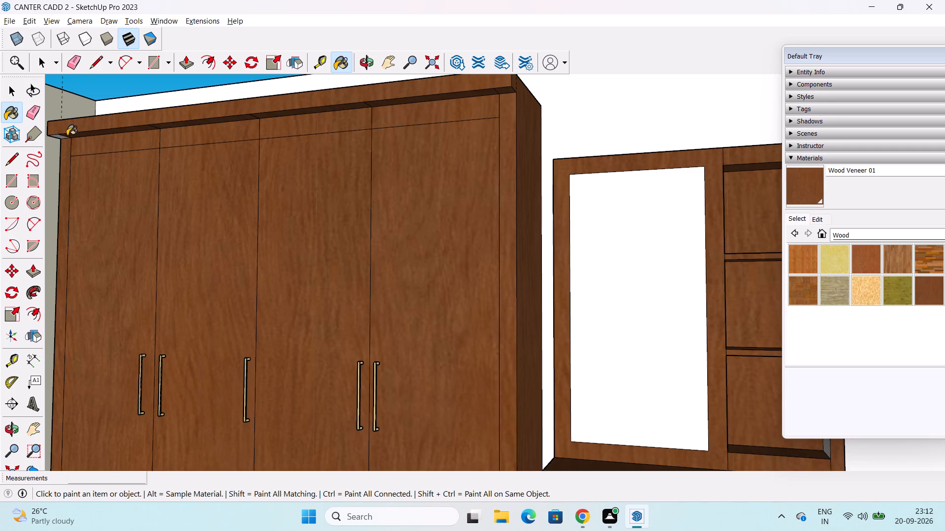
left_click(62, 138)
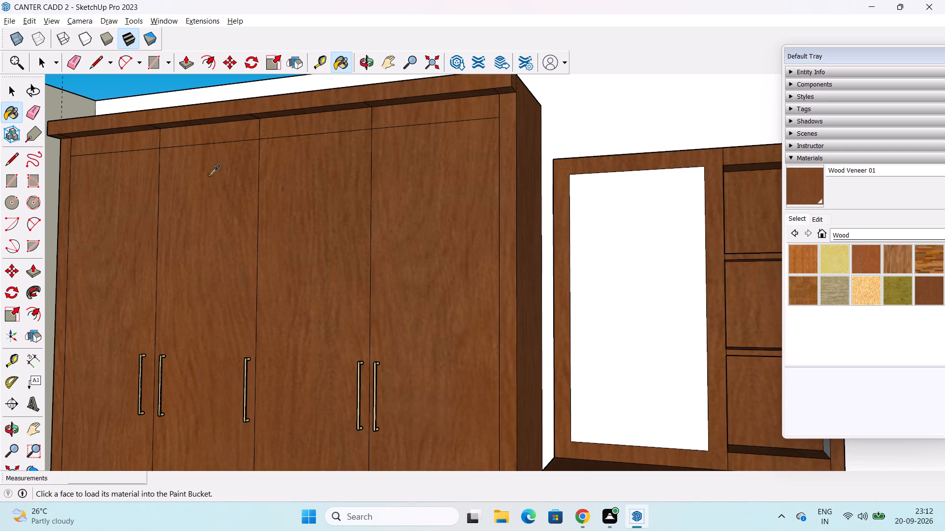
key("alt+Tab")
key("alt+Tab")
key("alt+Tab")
Paint the wardrobe's side face nearest the bed with Wood Veneer 01.
scroll(370, 245, "down", 4)
scroll(414, 250, "down", 3)
middle_click_drag(414, 250, 336, 317)
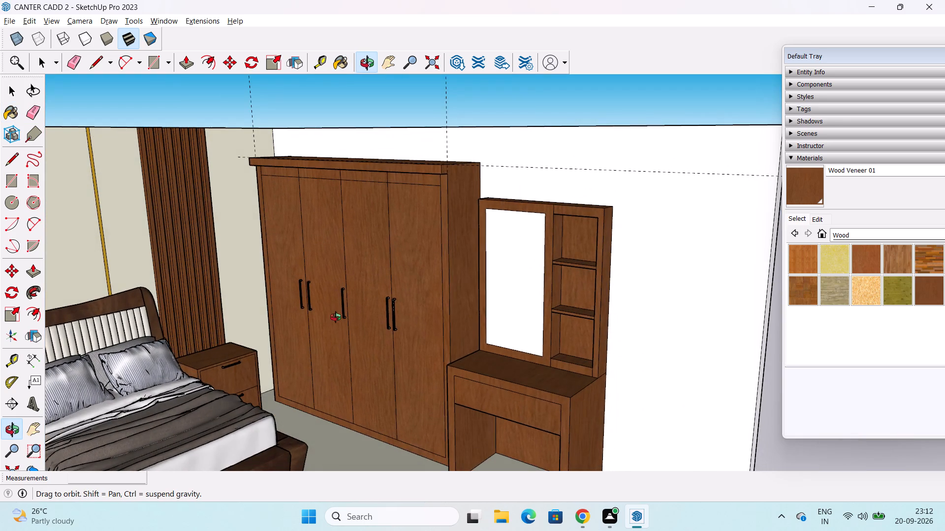
middle_click_drag(336, 317, 613, 278)
middle_click_drag(127, 224, 145, 255)
scroll(145, 255, "down", 1)
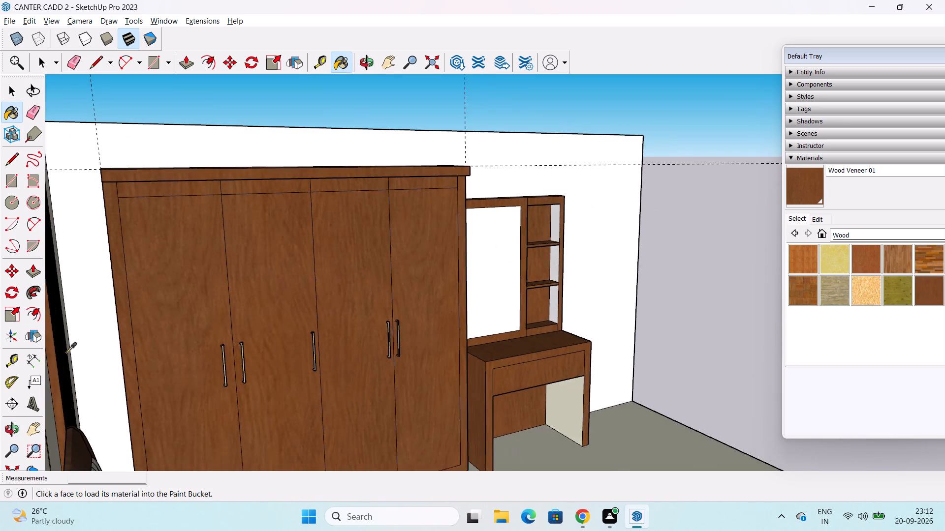
scroll(66, 353, "up", 7)
middle_click_drag(94, 328, 94, 342)
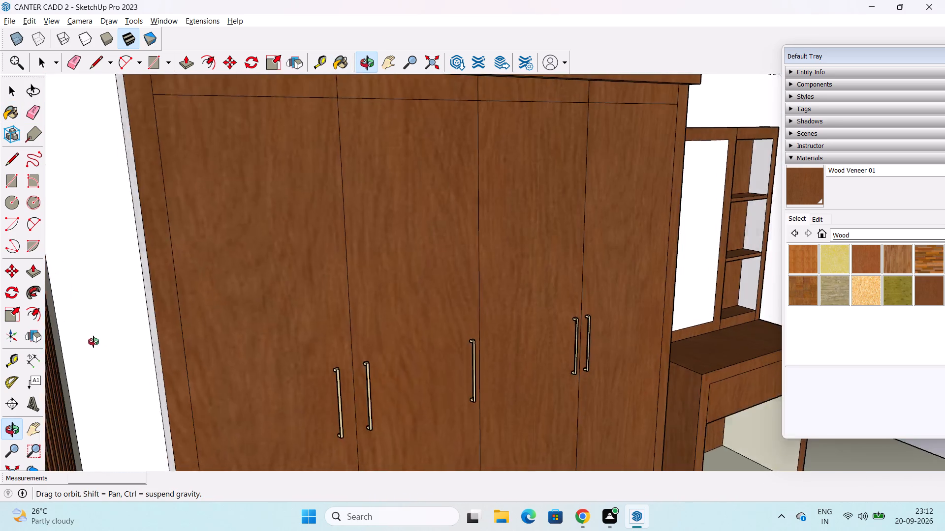
middle_click_drag(94, 342, 74, 342)
middle_click_drag(95, 336, 133, 338)
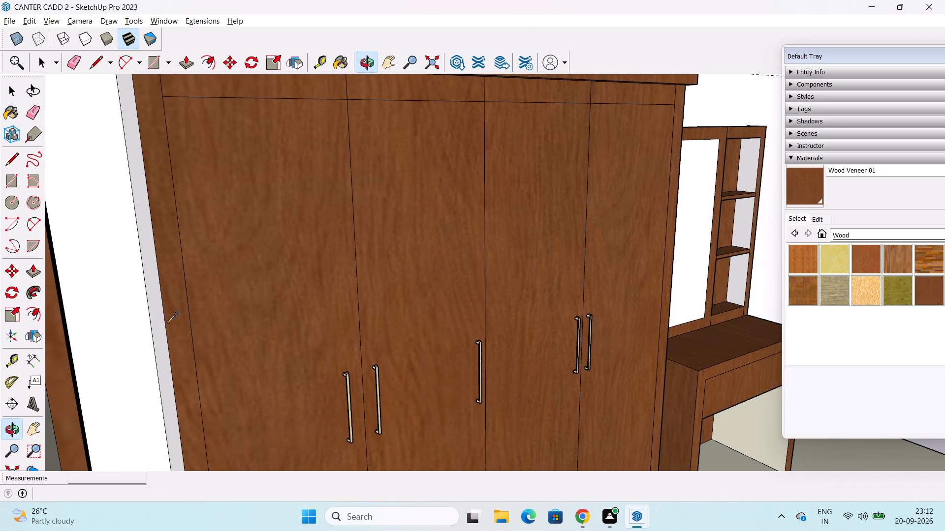
left_click(795, 192)
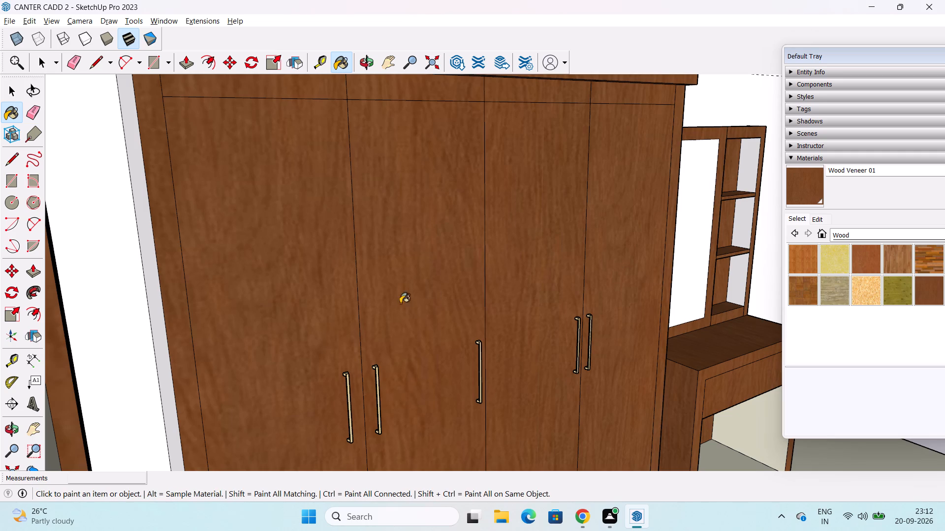
left_click(158, 308)
Fit the whole bedroom in view and switch the materials library to the Glass and Mirrors collection.
scroll(175, 279, "down", 6)
key("space")
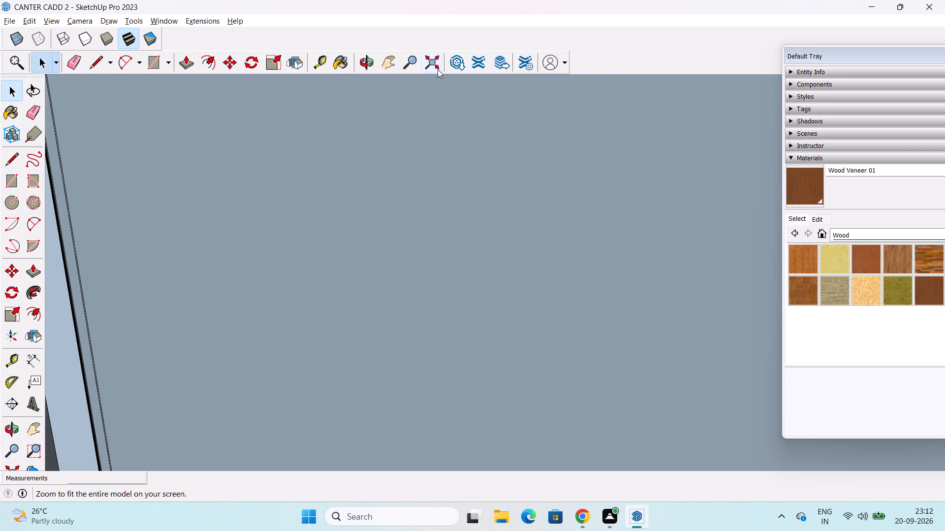
left_click(437, 64)
middle_click_drag(528, 230, 285, 225)
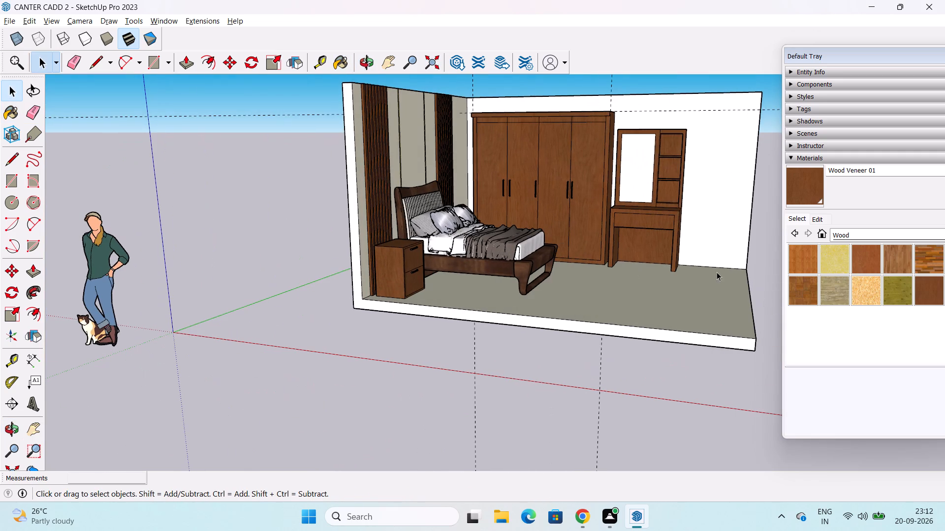
middle_click_drag(659, 264, 577, 277)
middle_click_drag(646, 229, 622, 217, "shift")
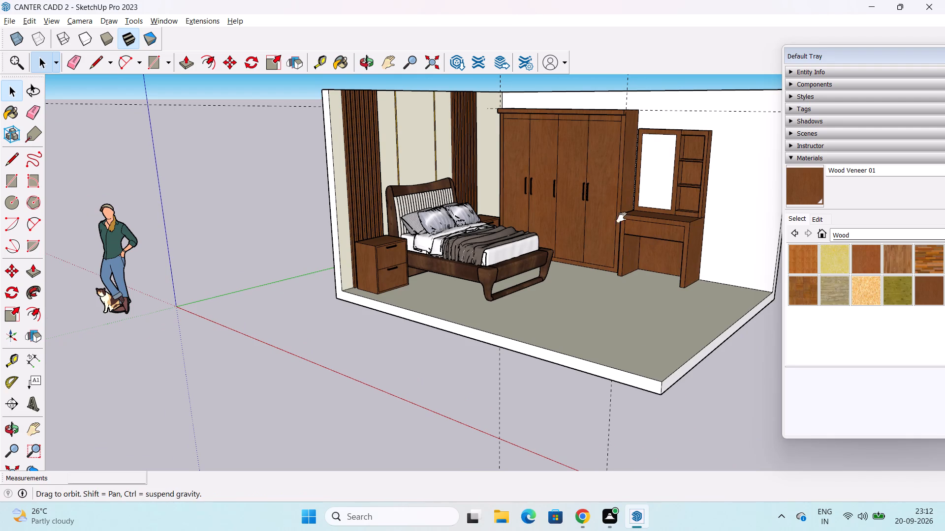
middle_click_drag(622, 217, 518, 255, "shift")
left_click(862, 234)
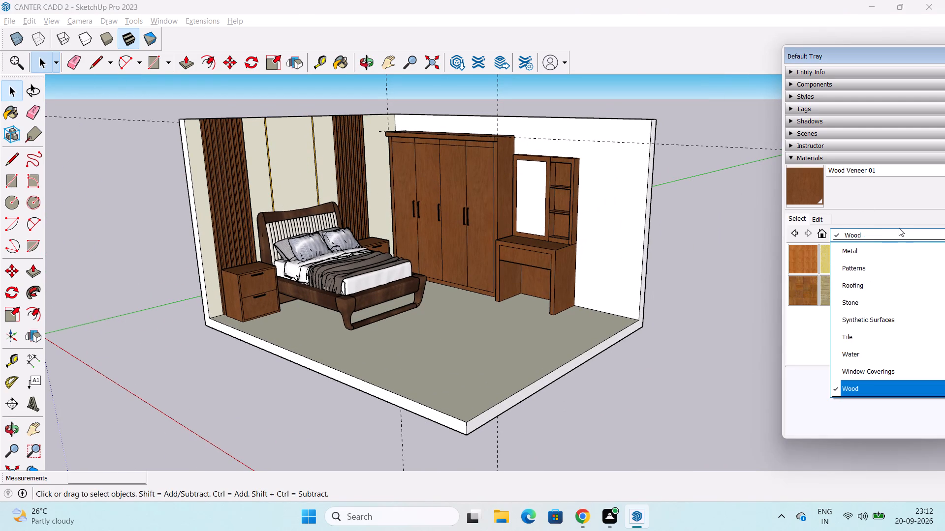
scroll(884, 291, "up", 5)
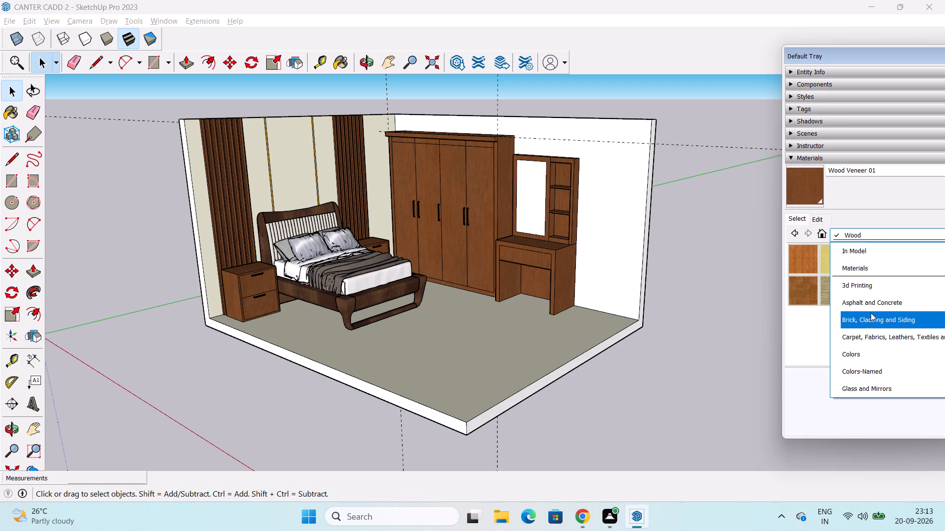
scroll(871, 313, "down", 1)
left_click(884, 334)
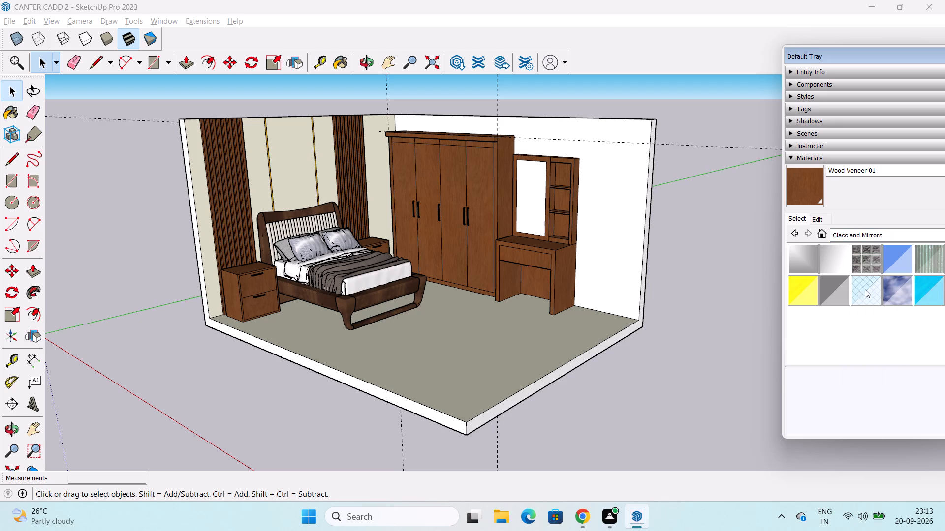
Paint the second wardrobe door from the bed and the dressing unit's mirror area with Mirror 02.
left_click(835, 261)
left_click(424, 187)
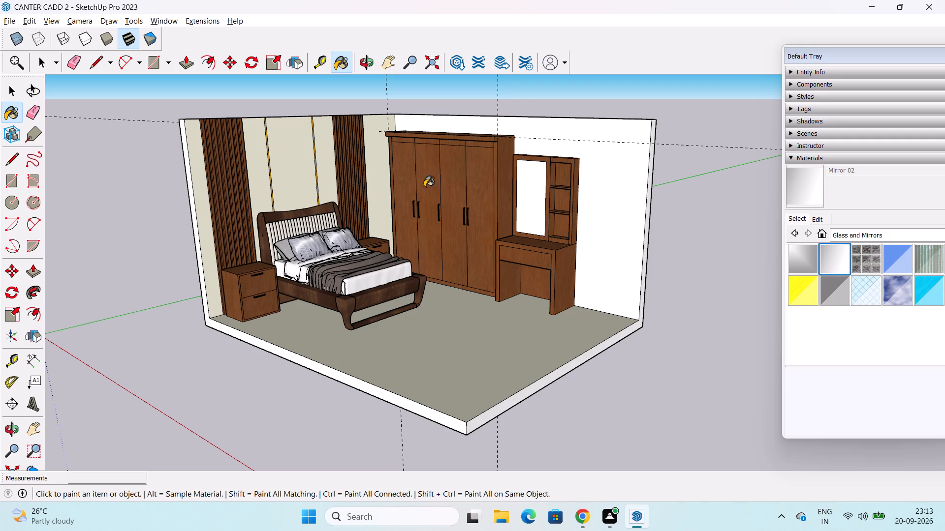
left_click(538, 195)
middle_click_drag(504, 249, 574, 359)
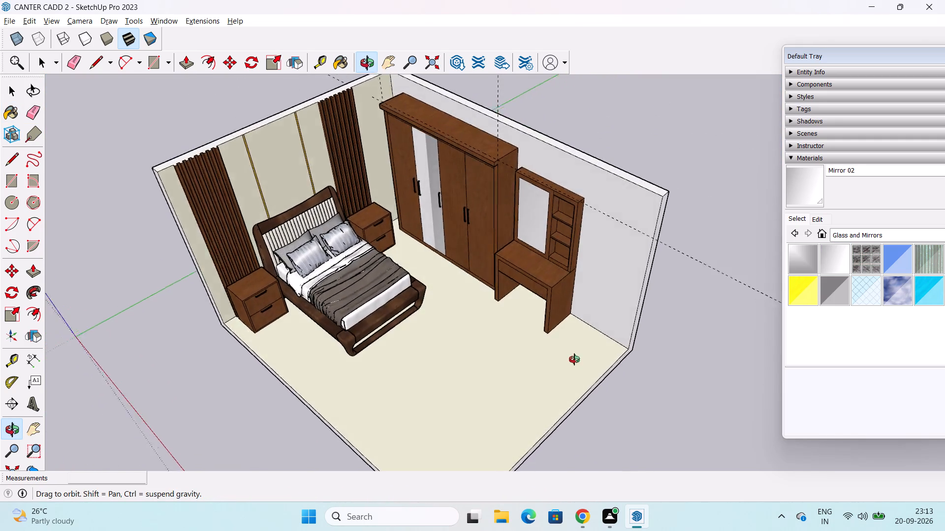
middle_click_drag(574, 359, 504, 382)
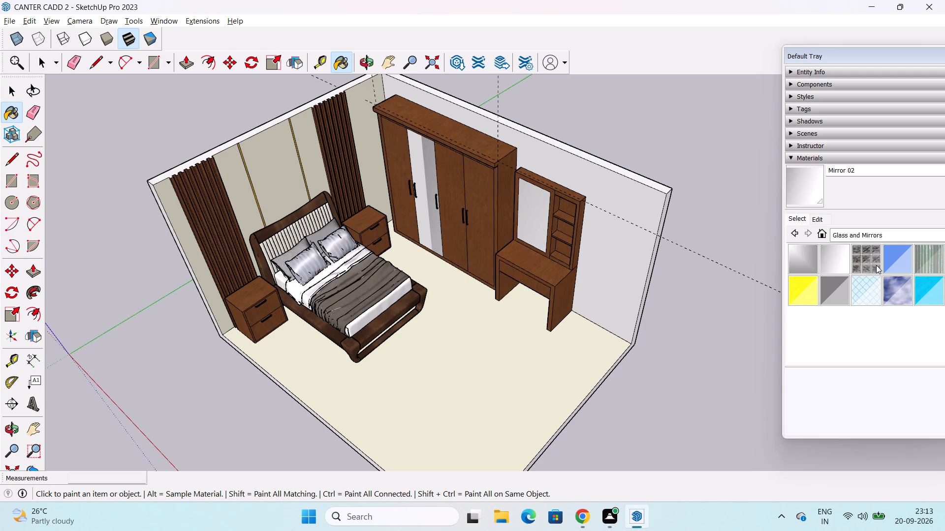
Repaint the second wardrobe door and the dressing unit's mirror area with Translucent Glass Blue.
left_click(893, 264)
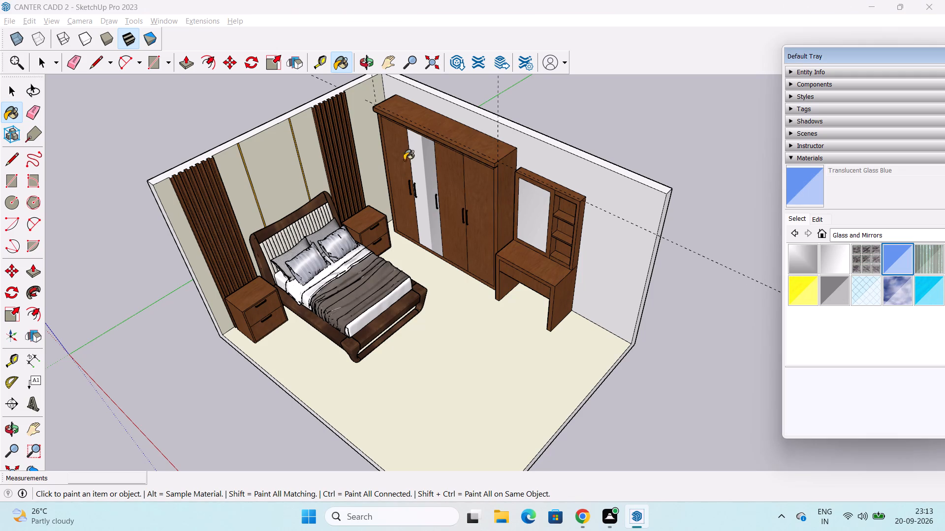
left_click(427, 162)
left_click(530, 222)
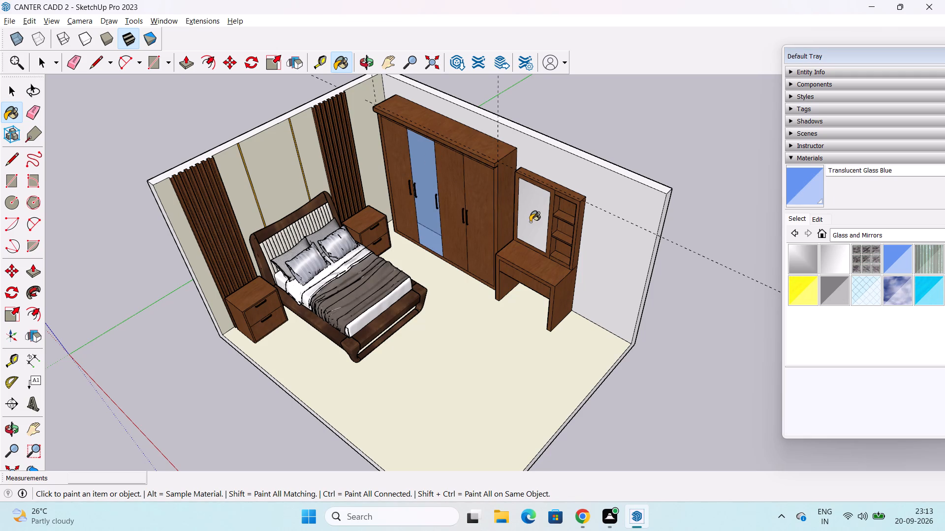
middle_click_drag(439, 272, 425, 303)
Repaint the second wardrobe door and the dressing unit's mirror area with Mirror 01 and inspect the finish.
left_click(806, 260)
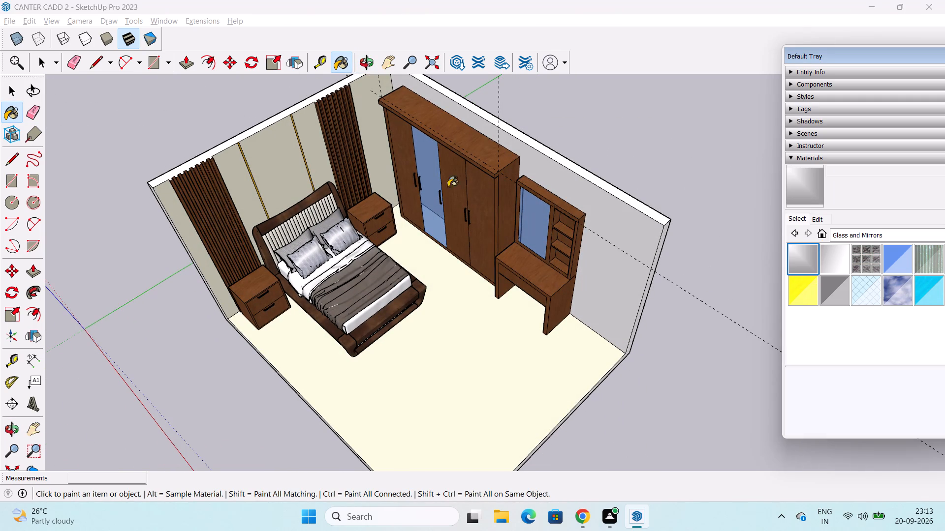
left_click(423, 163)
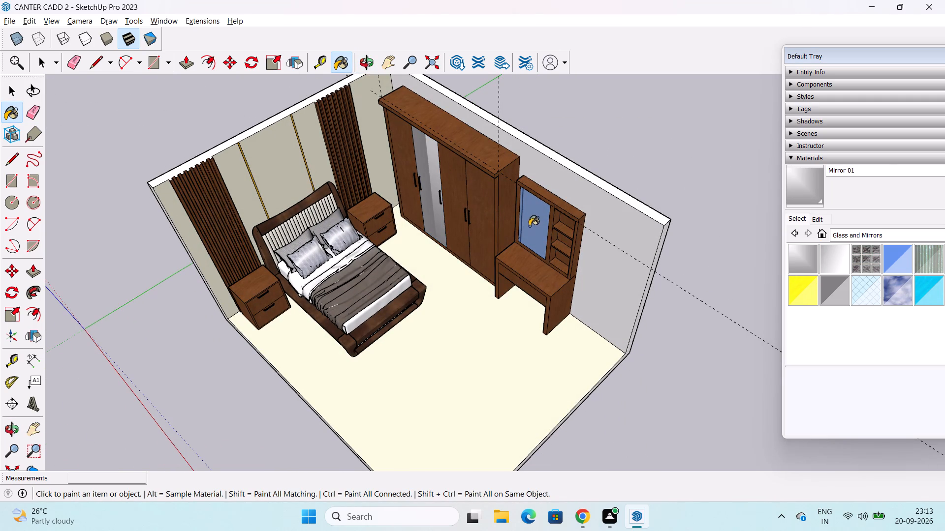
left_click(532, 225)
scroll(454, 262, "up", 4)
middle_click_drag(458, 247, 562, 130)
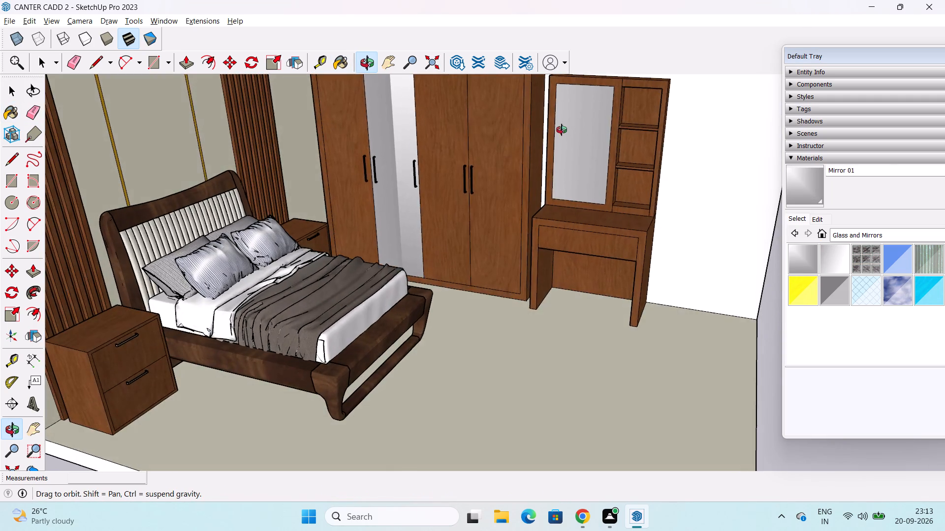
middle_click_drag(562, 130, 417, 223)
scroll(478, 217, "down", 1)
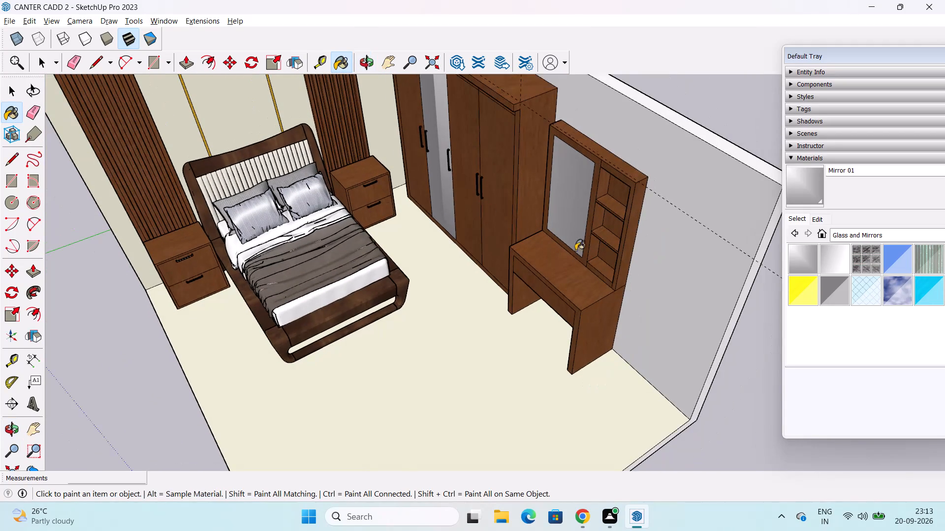
Repaint the second wardrobe door and the dressing unit's mirror area with Translucent Glass Gray.
left_click(835, 289)
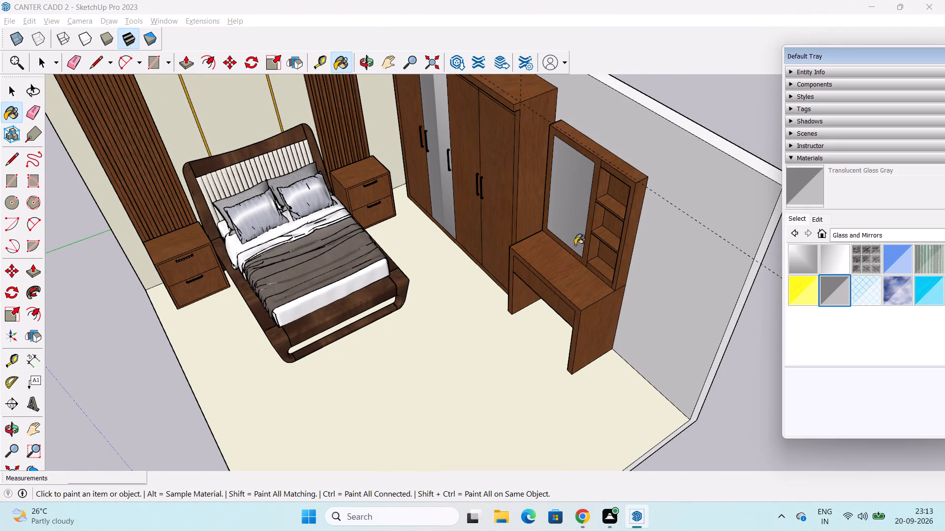
left_click(432, 118)
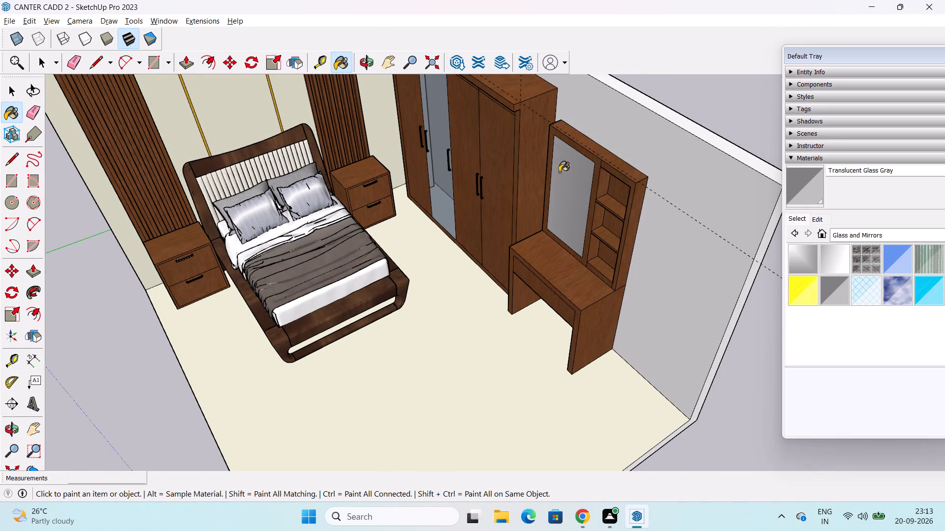
left_click(570, 183)
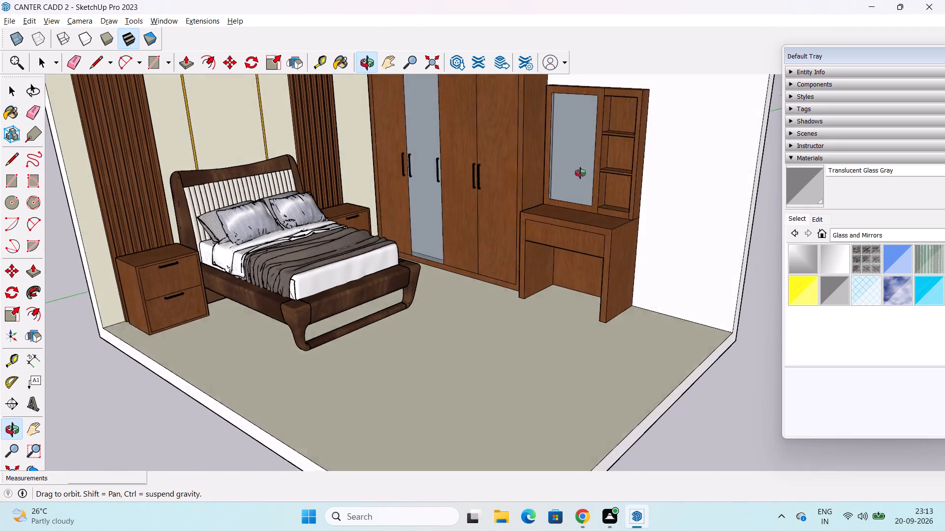
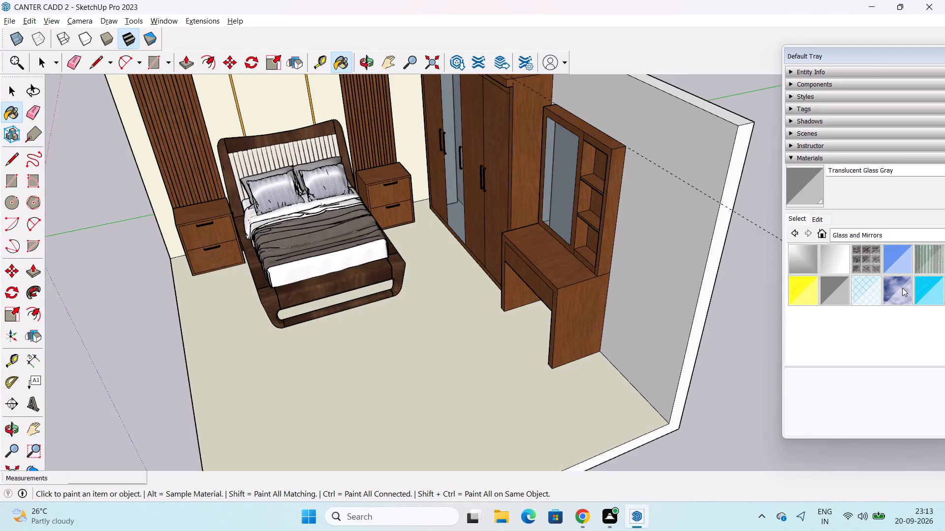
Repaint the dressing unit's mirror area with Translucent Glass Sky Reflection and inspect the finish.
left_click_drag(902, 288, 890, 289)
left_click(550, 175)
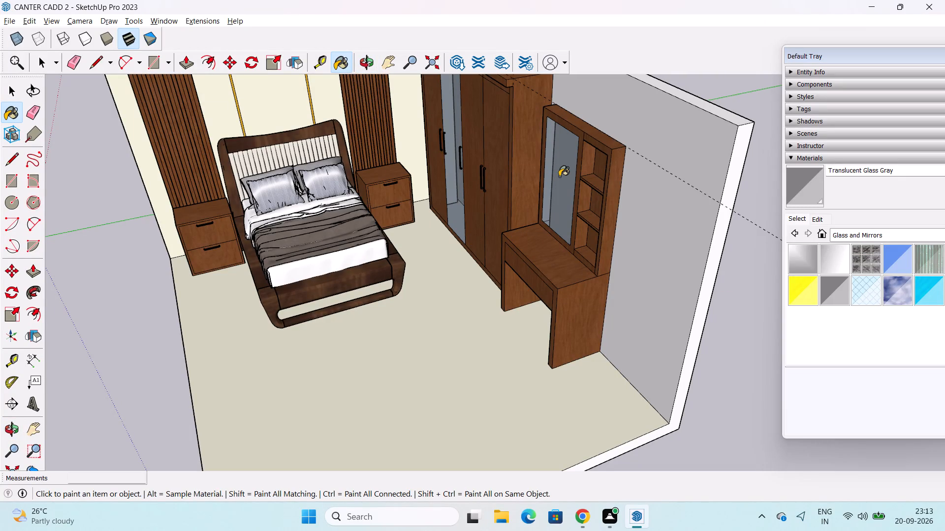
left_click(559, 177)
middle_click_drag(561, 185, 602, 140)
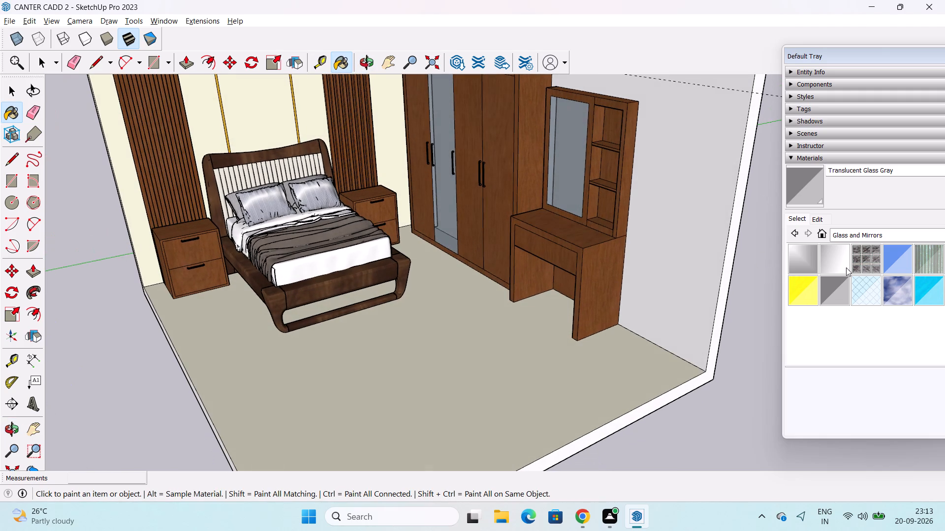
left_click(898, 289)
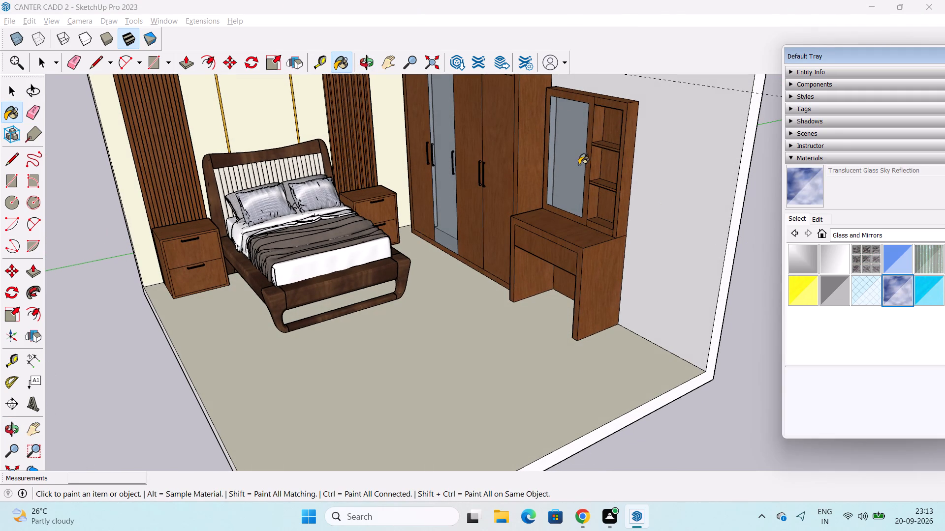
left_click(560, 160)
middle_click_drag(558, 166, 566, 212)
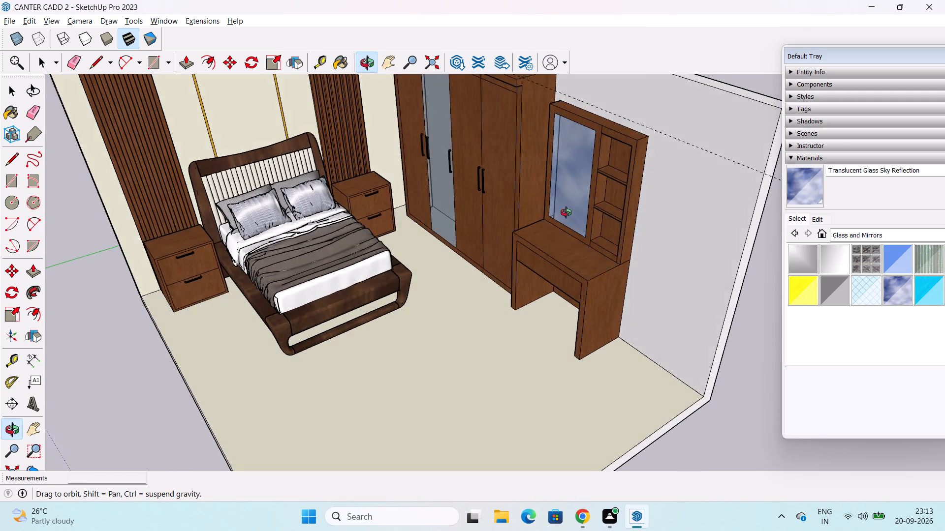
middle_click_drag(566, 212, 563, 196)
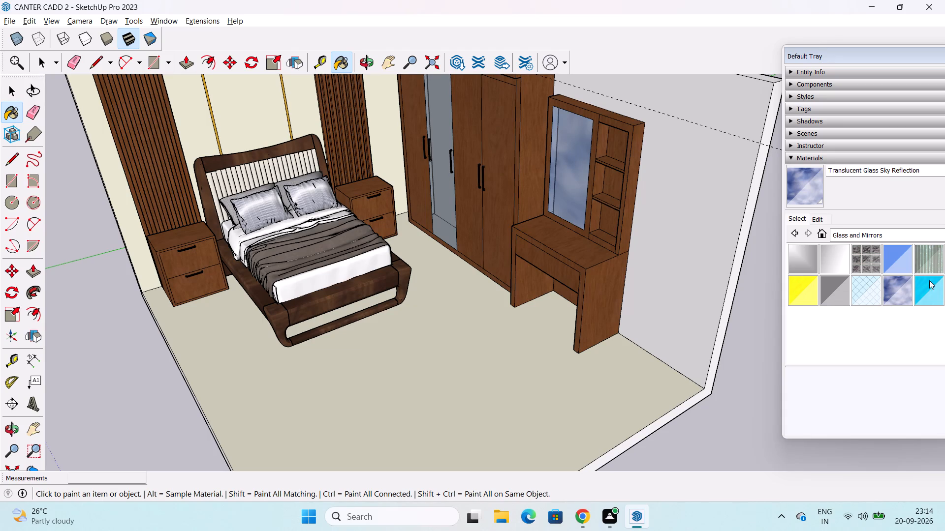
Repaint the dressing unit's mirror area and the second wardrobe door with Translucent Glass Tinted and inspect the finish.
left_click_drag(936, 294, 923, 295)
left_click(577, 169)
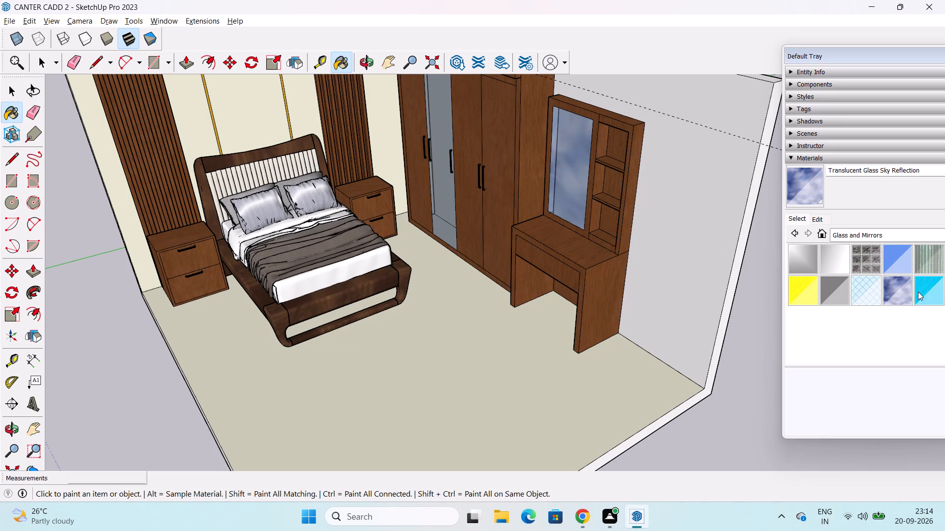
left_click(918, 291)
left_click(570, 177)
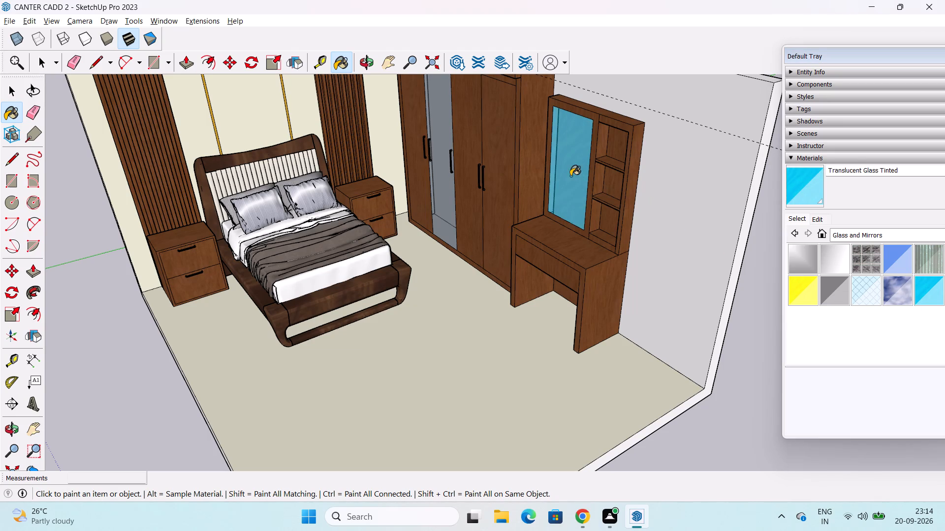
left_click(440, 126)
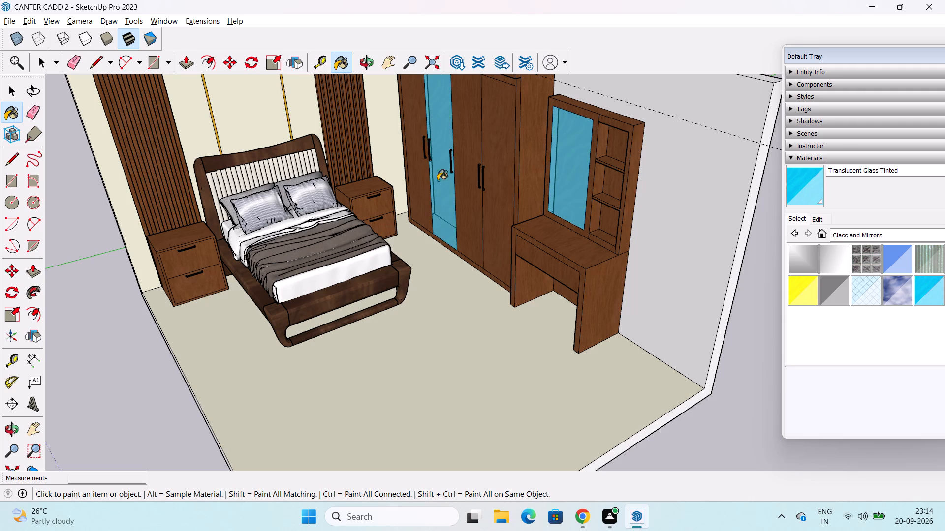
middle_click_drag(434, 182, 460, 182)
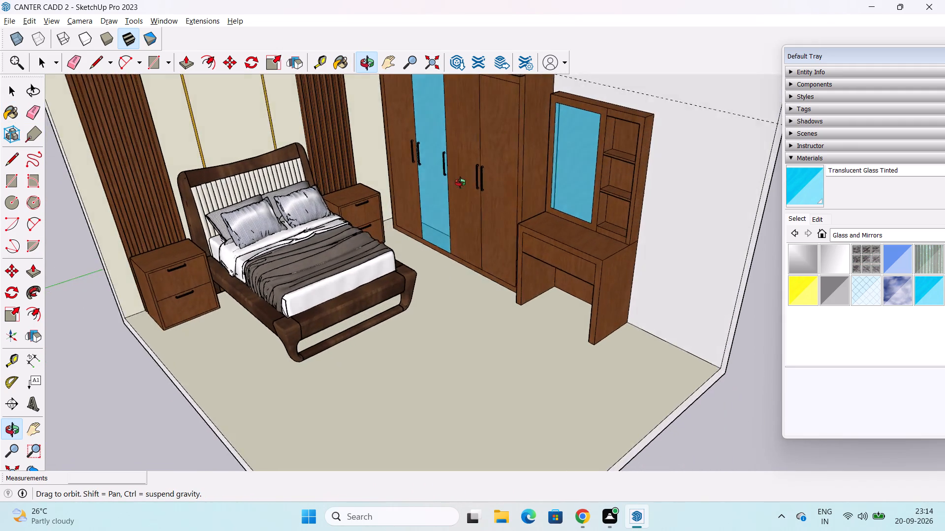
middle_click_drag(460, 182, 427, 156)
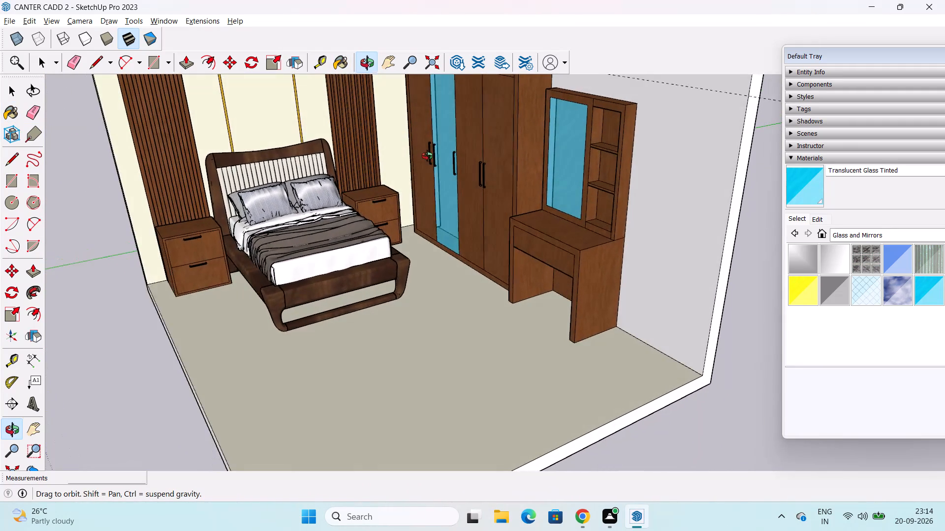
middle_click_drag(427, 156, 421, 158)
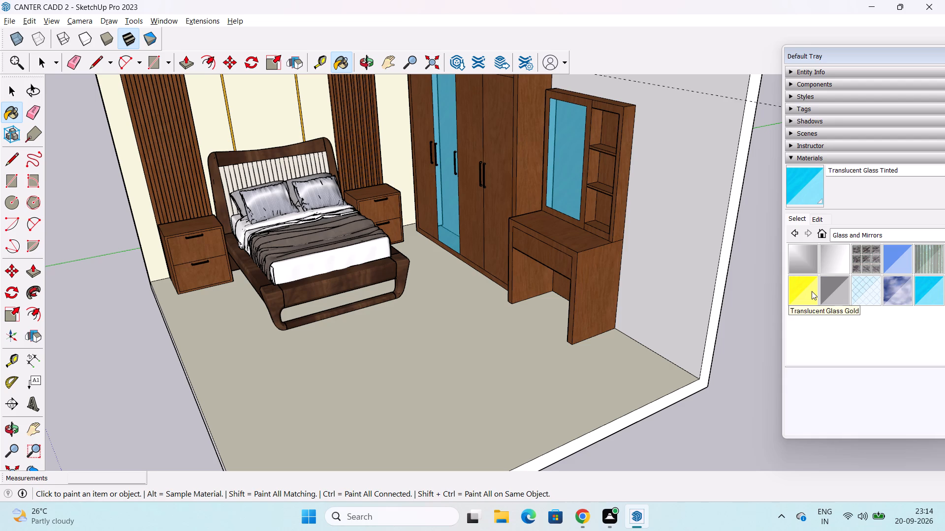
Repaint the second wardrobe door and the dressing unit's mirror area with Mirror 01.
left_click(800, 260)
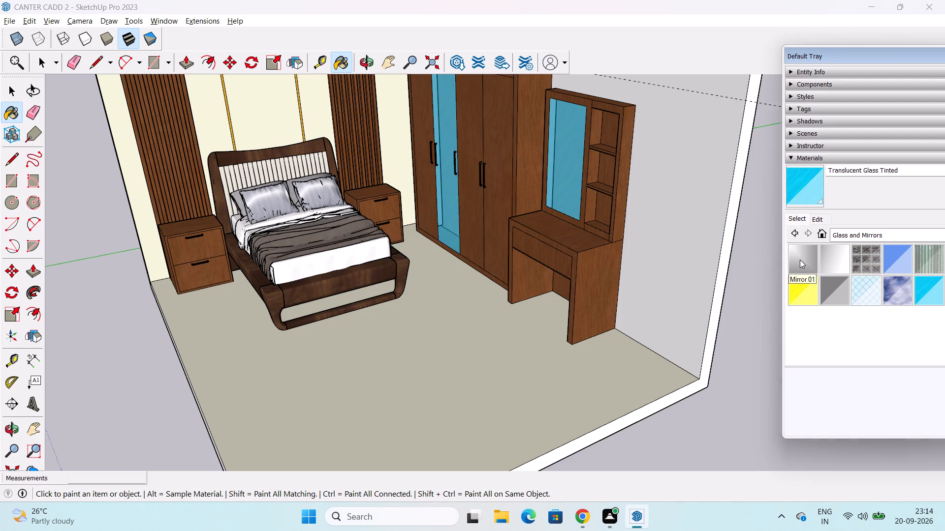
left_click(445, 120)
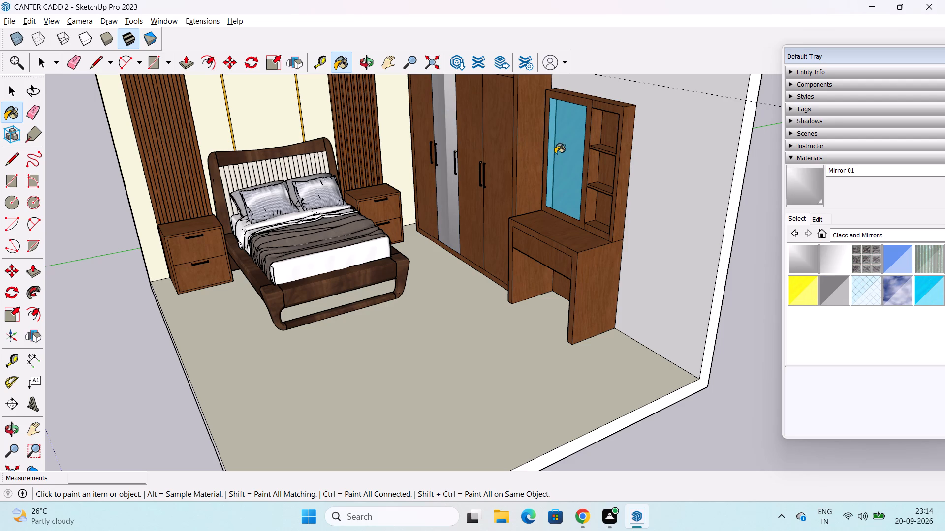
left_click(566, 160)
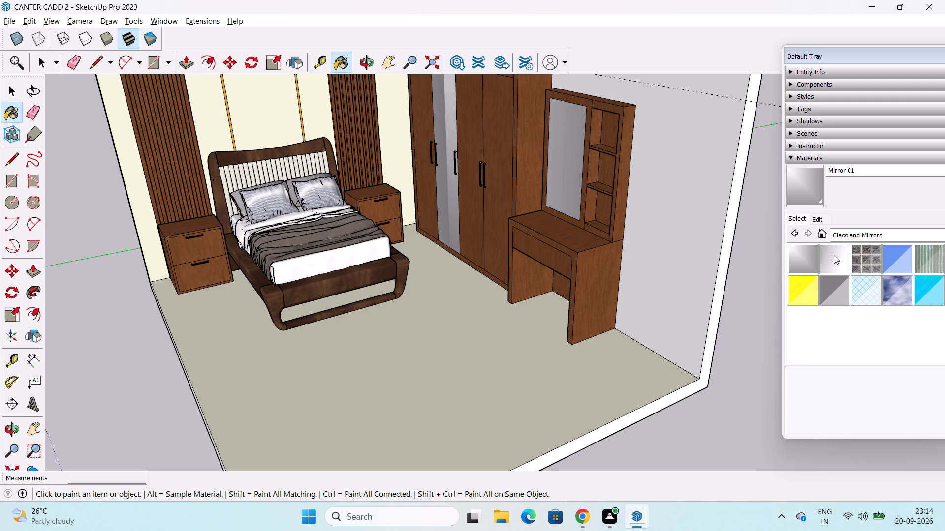
Repaint the dressing unit's mirror area and the second wardrobe door with Mirror 02.
left_click(835, 254)
left_click(574, 147)
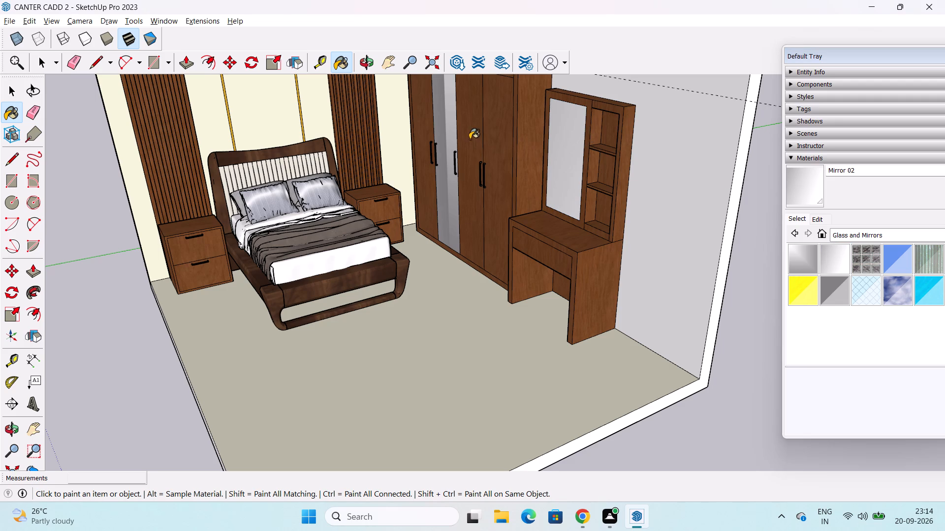
left_click(448, 125)
Examine the mirror finish and the remaining unpainted faces of the wardrobe and dressing unit from several angles.
middle_click_drag(465, 195, 649, 180)
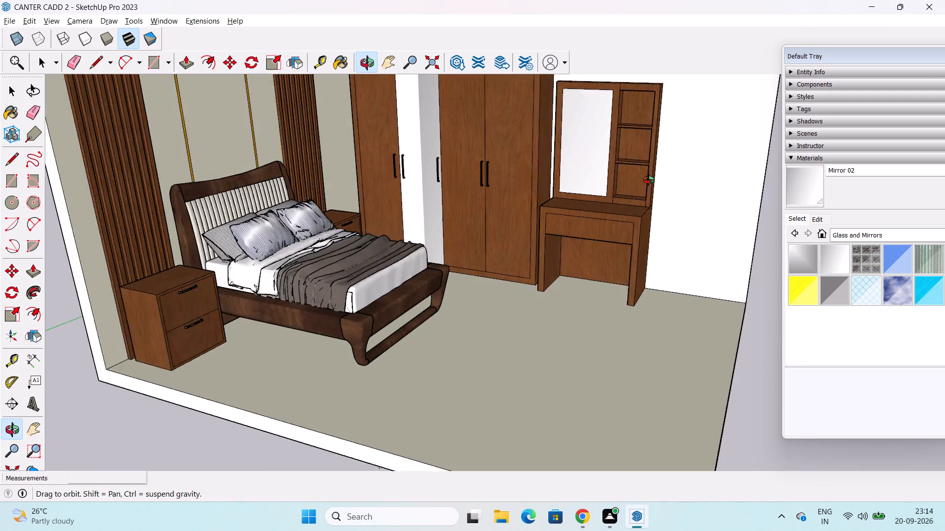
middle_click_drag(649, 180, 565, 236)
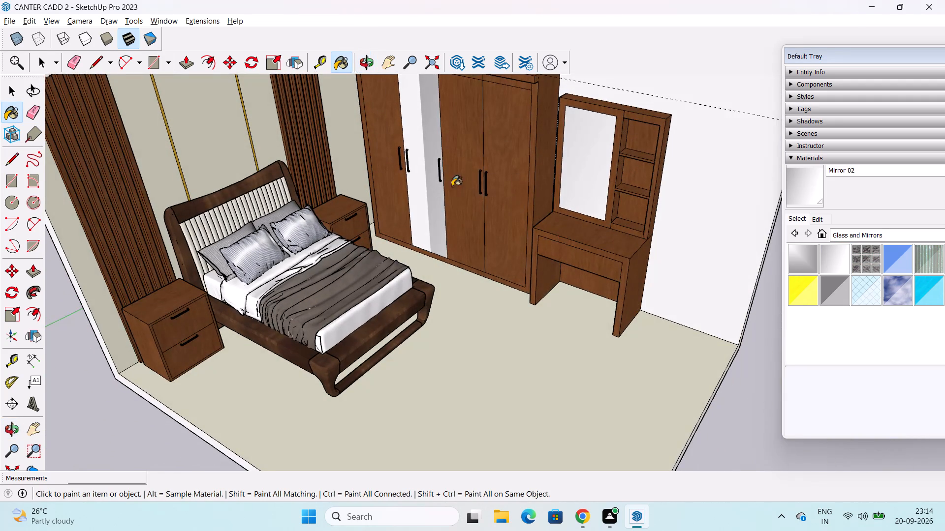
scroll(445, 184, "up", 4)
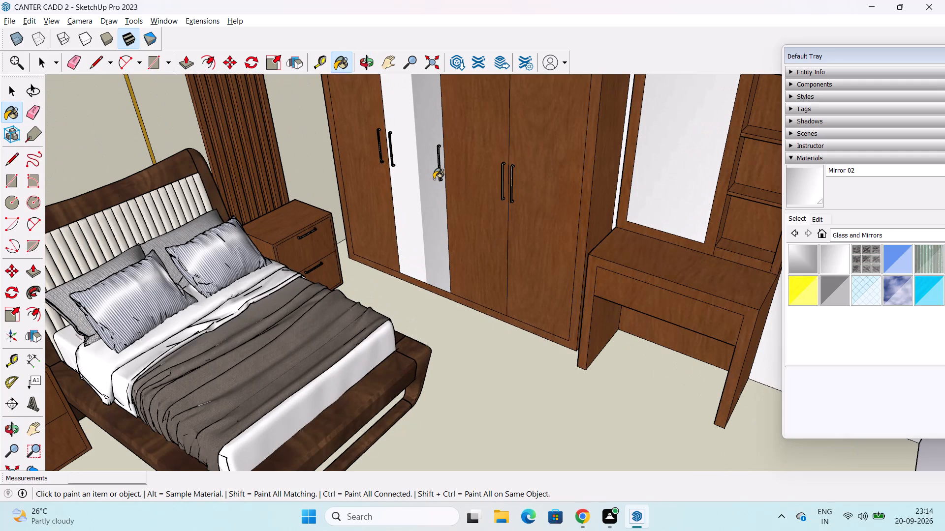
middle_click_drag(426, 190, 576, 160)
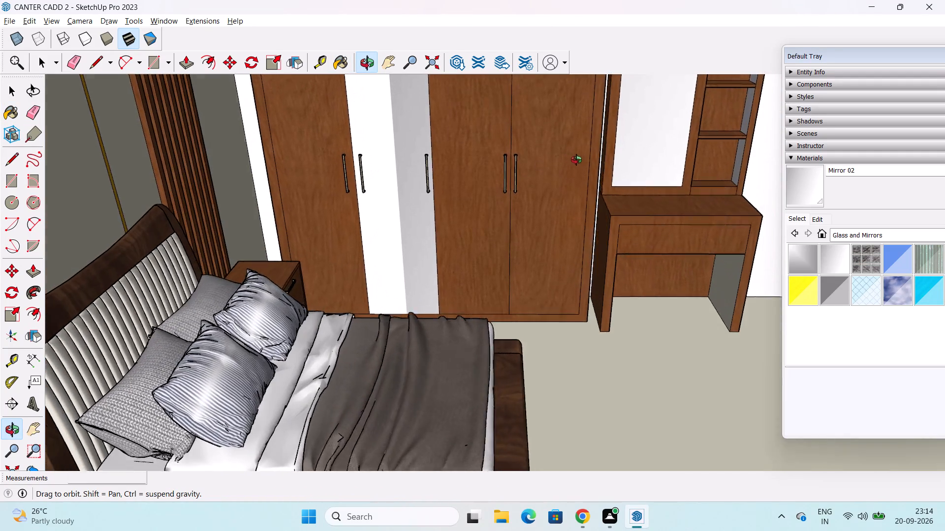
middle_click_drag(576, 160, 600, 151)
scroll(600, 151, "down", 3)
scroll(530, 175, "down", 3)
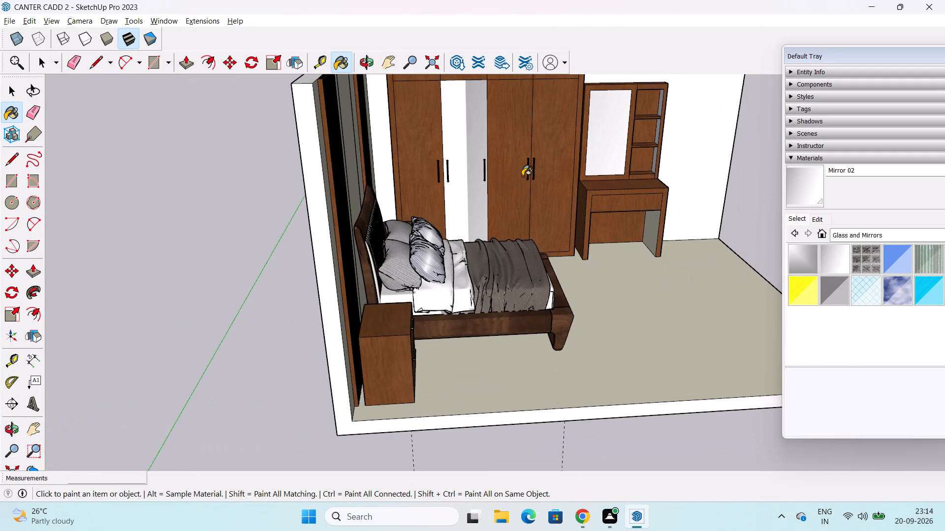
middle_click_drag(522, 176, 437, 177)
scroll(438, 167, "up", 2)
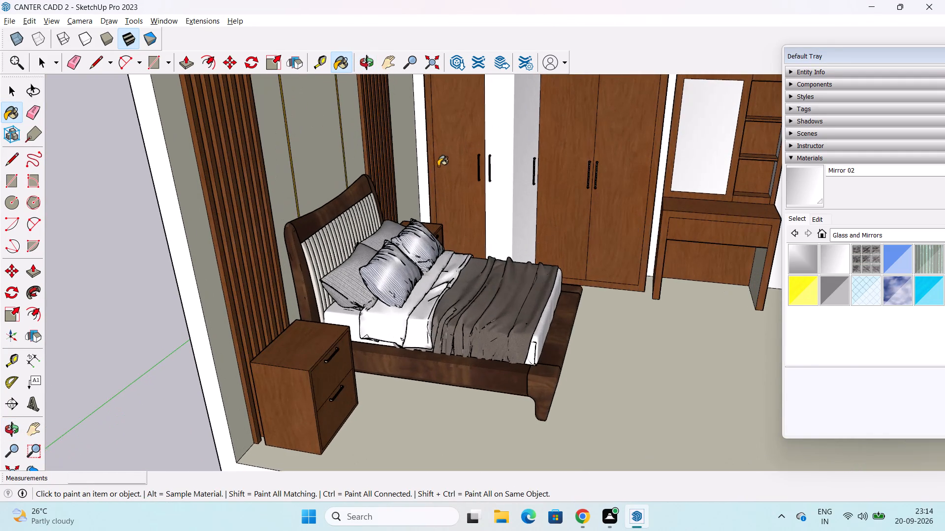
key("space")
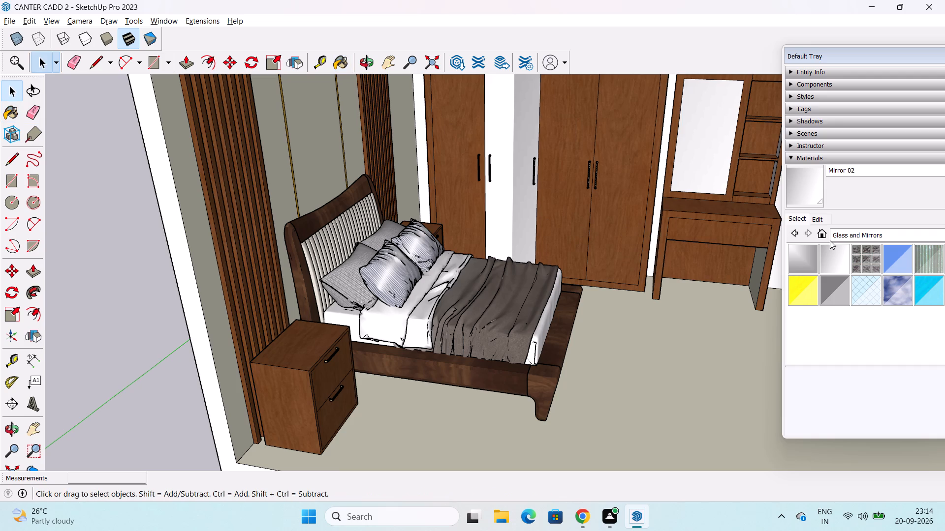
middle_click_drag(717, 306, 710, 293)
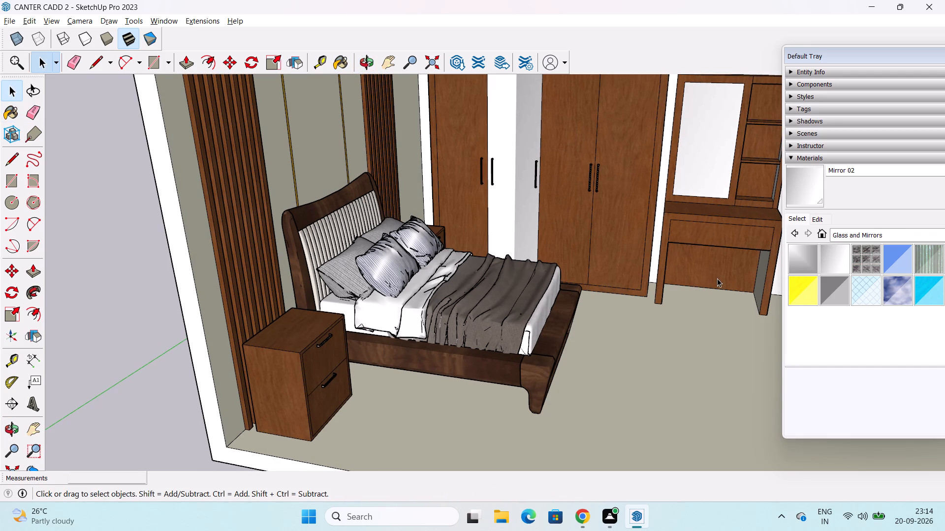
middle_click_drag(717, 271, 605, 261, "shift")
middle_click_drag(605, 254, 686, 232)
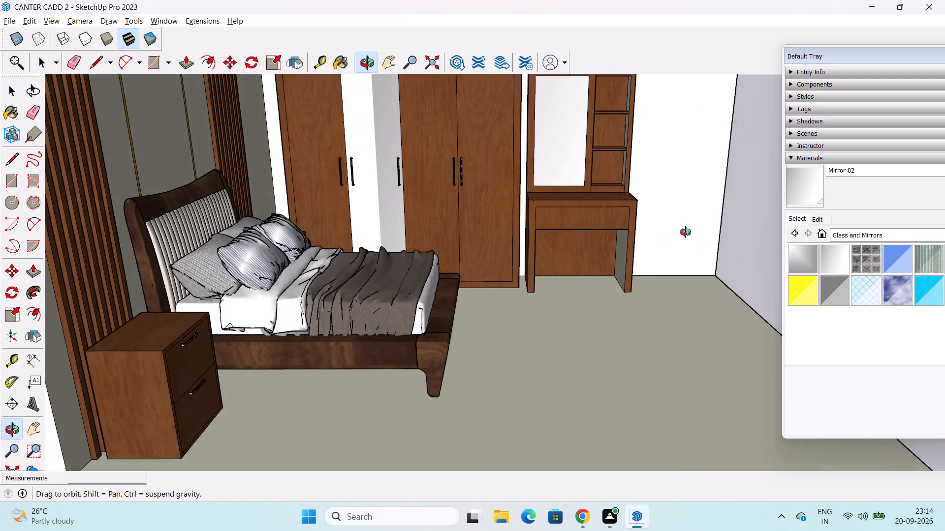
middle_click_drag(686, 232, 723, 232)
middle_click_drag(634, 228, 736, 228)
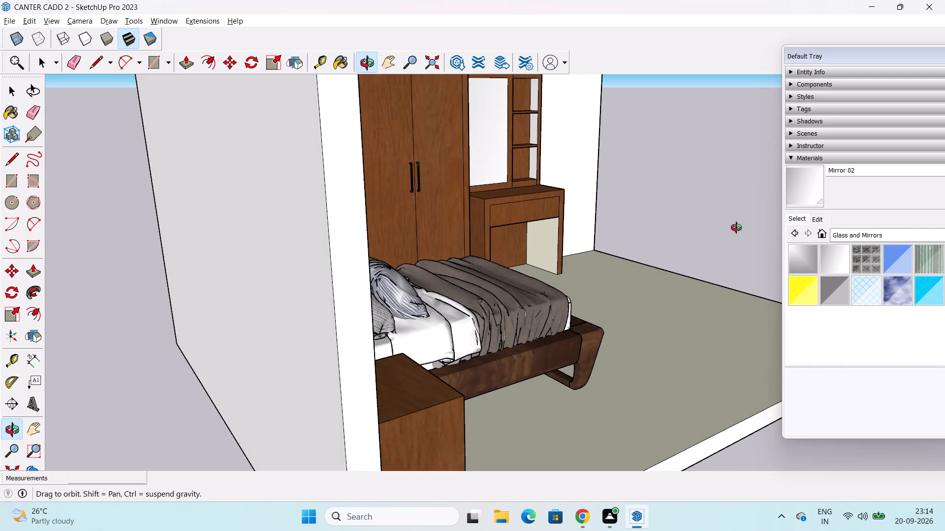
middle_click_drag(736, 228, 658, 232)
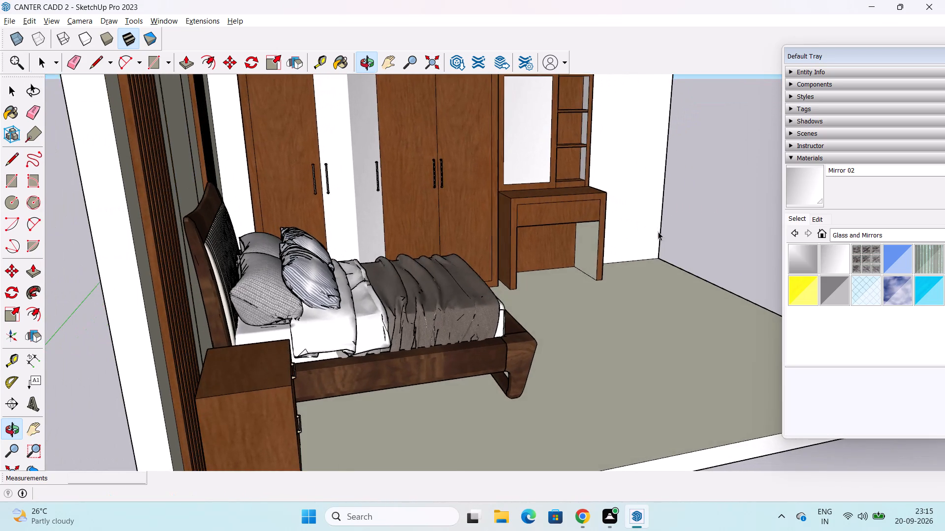
Paint the inner face of the dressing table's outer leg with Wood Veneer 01 from the Wood collection.
scroll(658, 232, "up", 2)
left_click(914, 236)
scroll(884, 308, "down", 7)
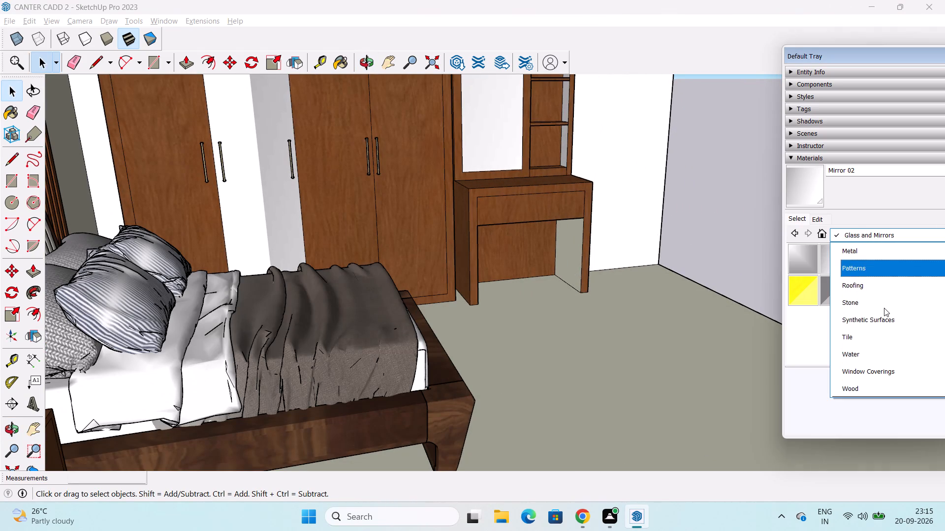
scroll(884, 308, "down", 2)
left_click(876, 381)
left_click_drag(934, 295, 912, 283)
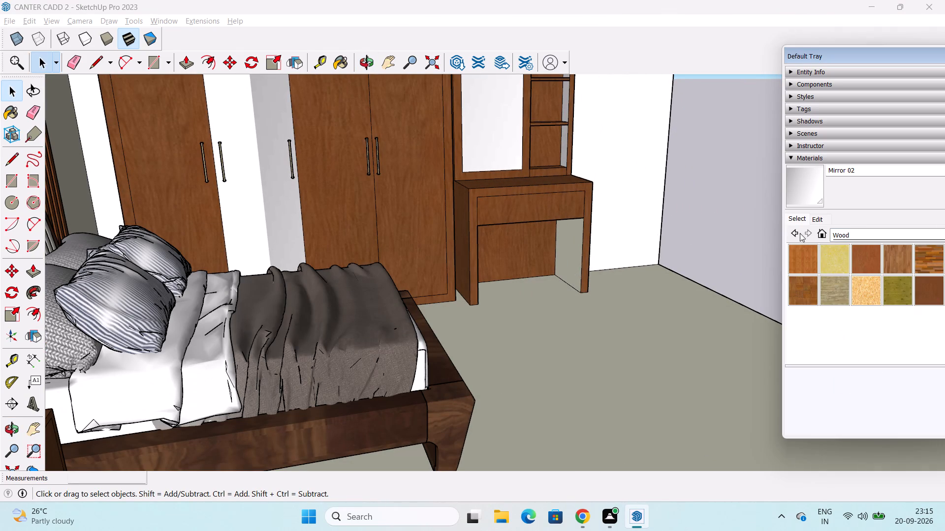
left_click(932, 289)
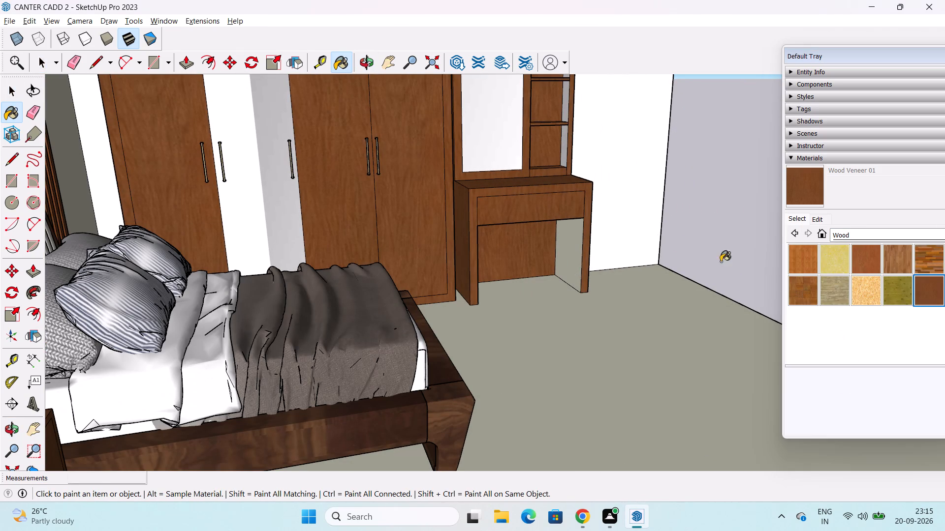
left_click(579, 246)
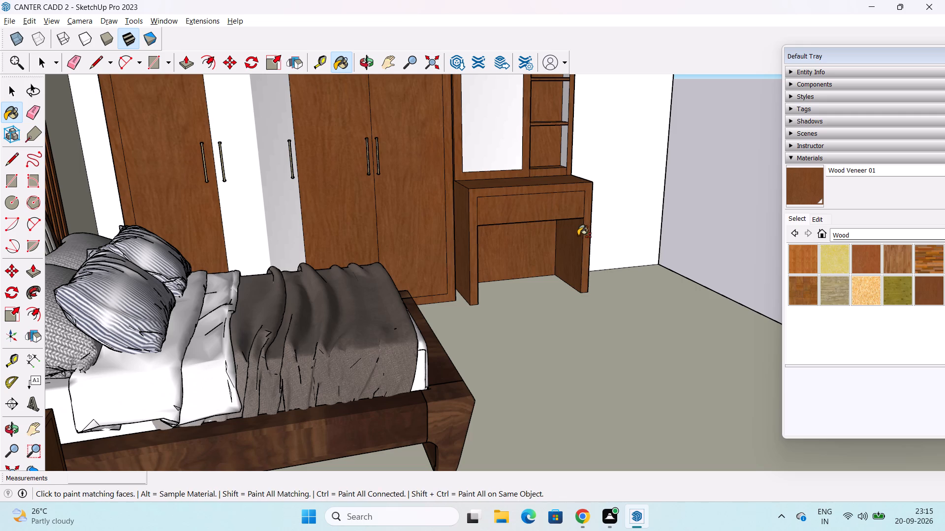
Paint the inner side faces of the three open shelf compartments beside the mirror with Wood Veneer 01.
middle_click_drag(585, 224, 572, 392, "shift")
scroll(581, 247, "up", 3)
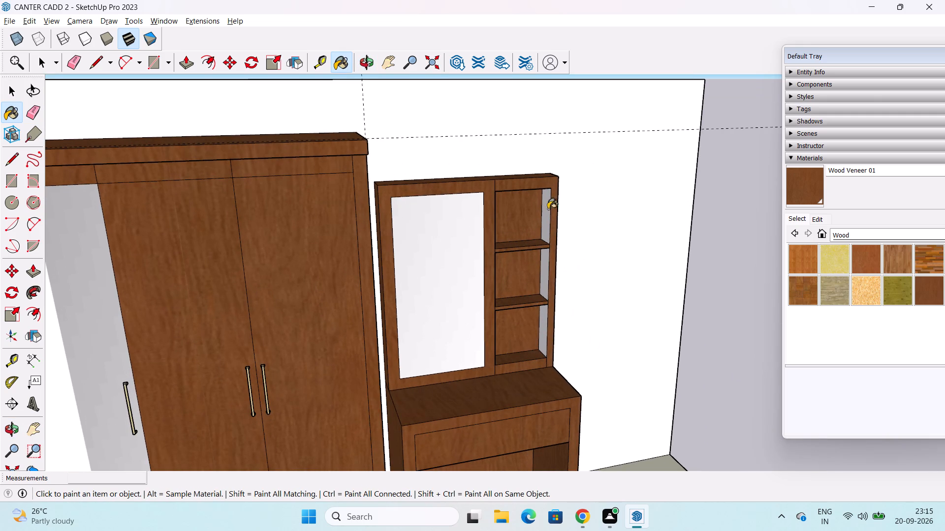
left_click(544, 216)
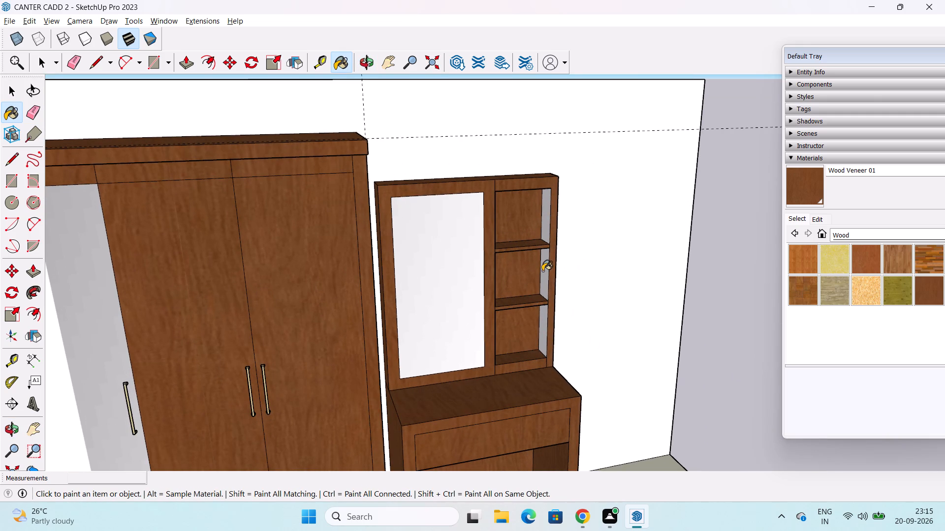
left_click(542, 271)
left_click(543, 320)
middle_click_drag(541, 285, 361, 292)
scroll(359, 289, "down", 7)
middle_click_drag(401, 285, 349, 312)
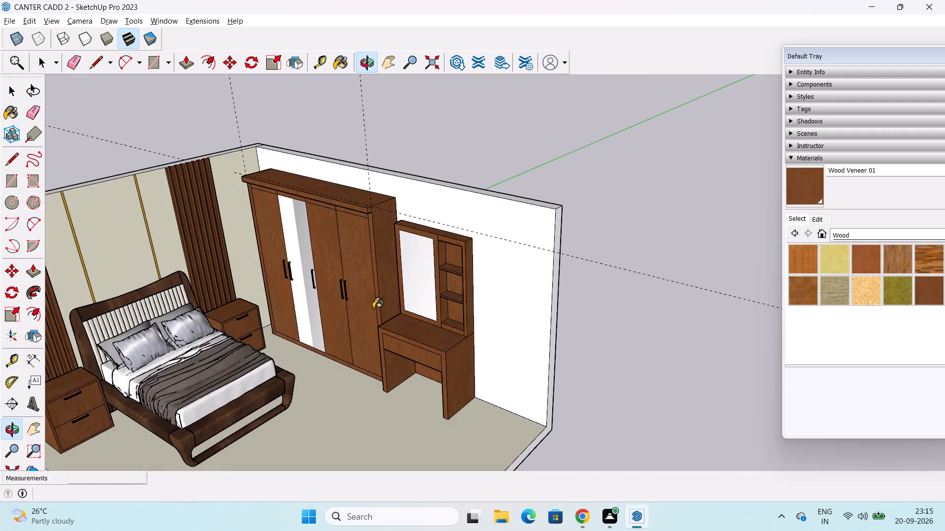
key("space")
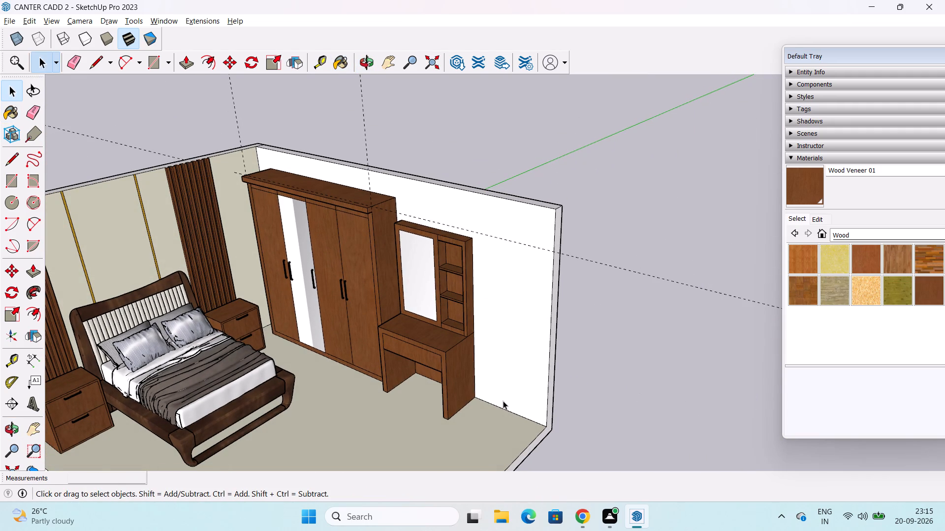
scroll(502, 398, "down", 2)
scroll(492, 358, "down", 1)
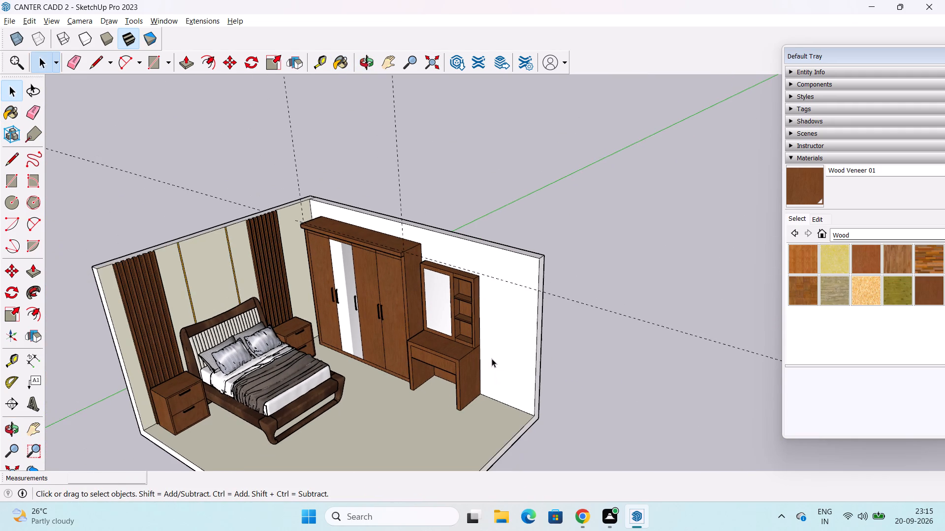
Paint the dressing unit's mirror area and the second wardrobe door with Mirror 02 from the Glass and Mirrors collection.
middle_click_drag(490, 356, 449, 327)
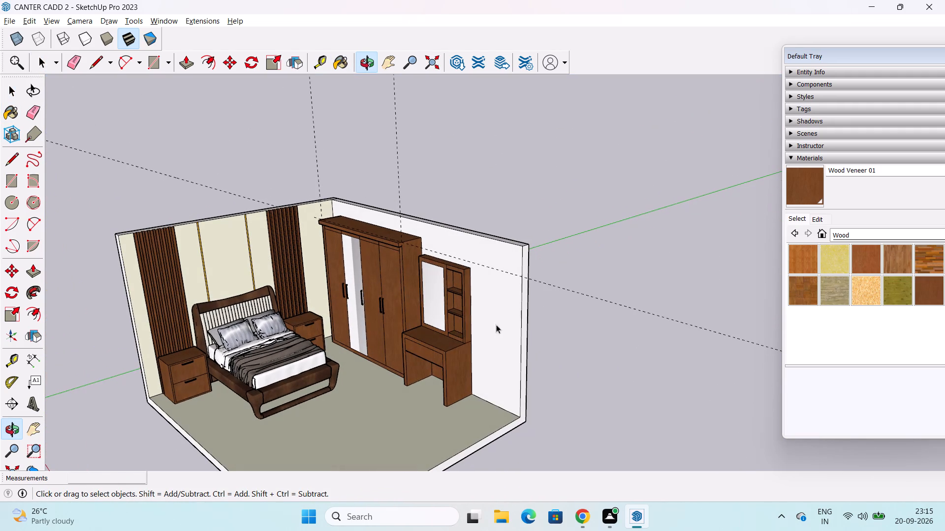
left_click(882, 237)
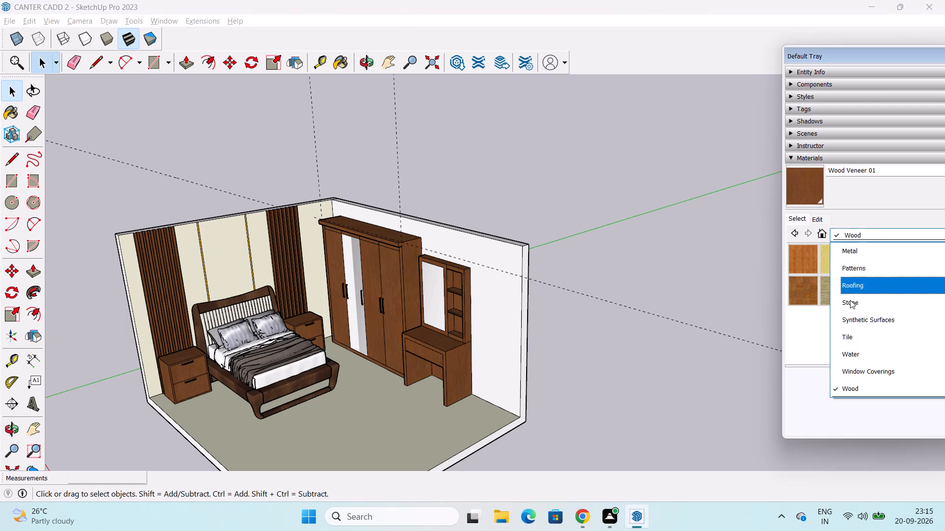
scroll(850, 309, "up", 8)
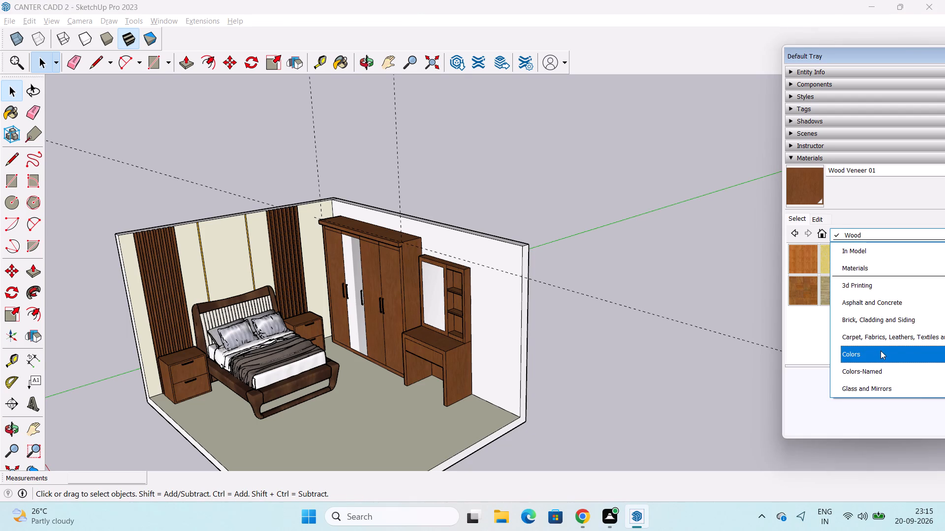
scroll(886, 343, "down", 1)
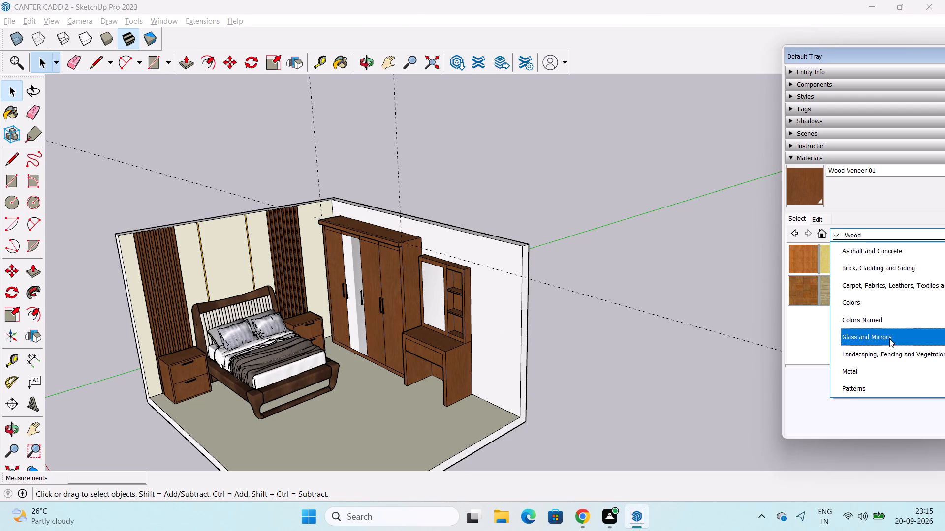
left_click(889, 338)
left_click(840, 265)
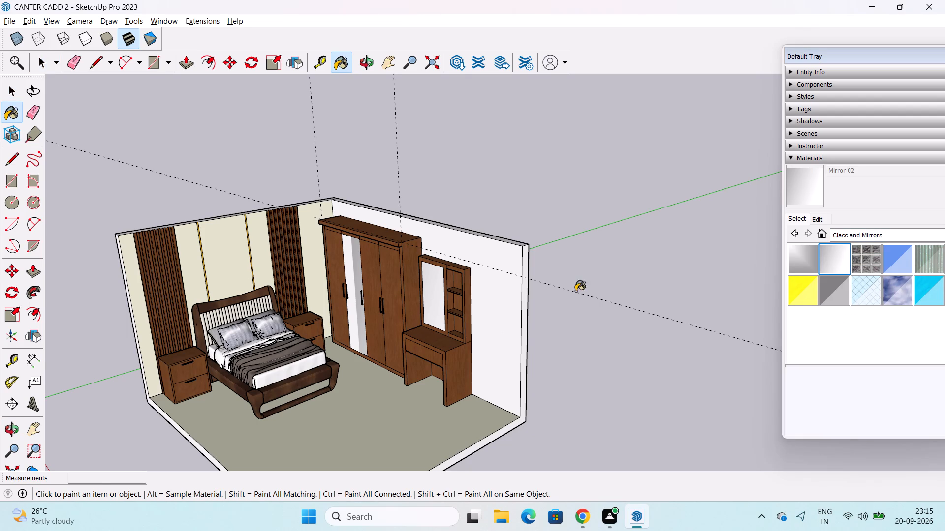
left_click(431, 283)
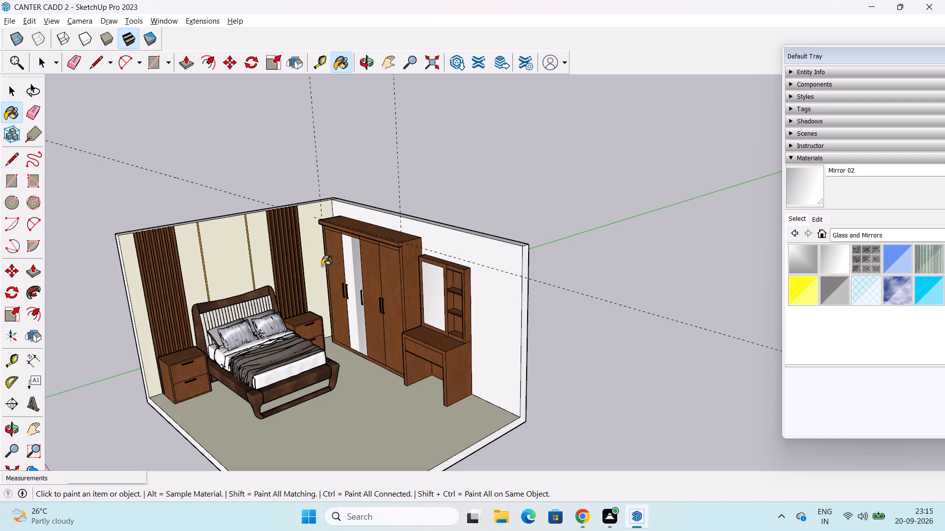
left_click(351, 270)
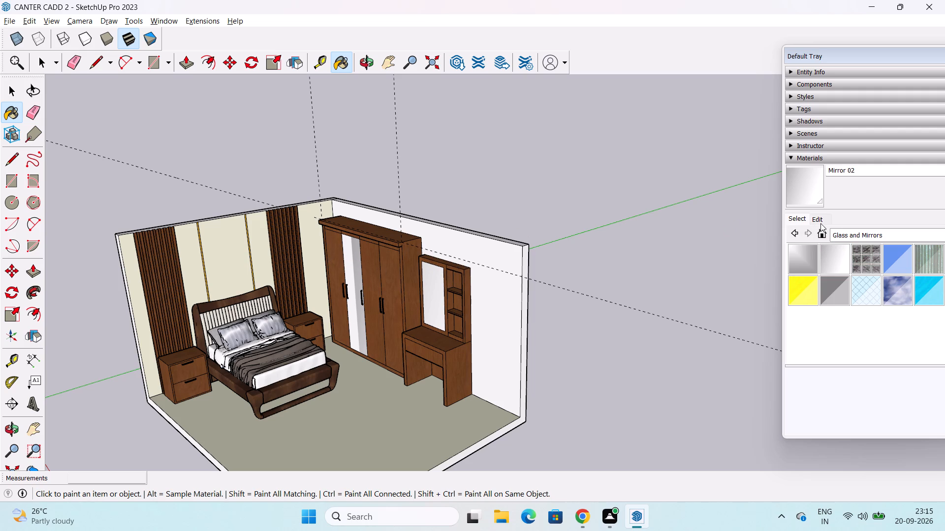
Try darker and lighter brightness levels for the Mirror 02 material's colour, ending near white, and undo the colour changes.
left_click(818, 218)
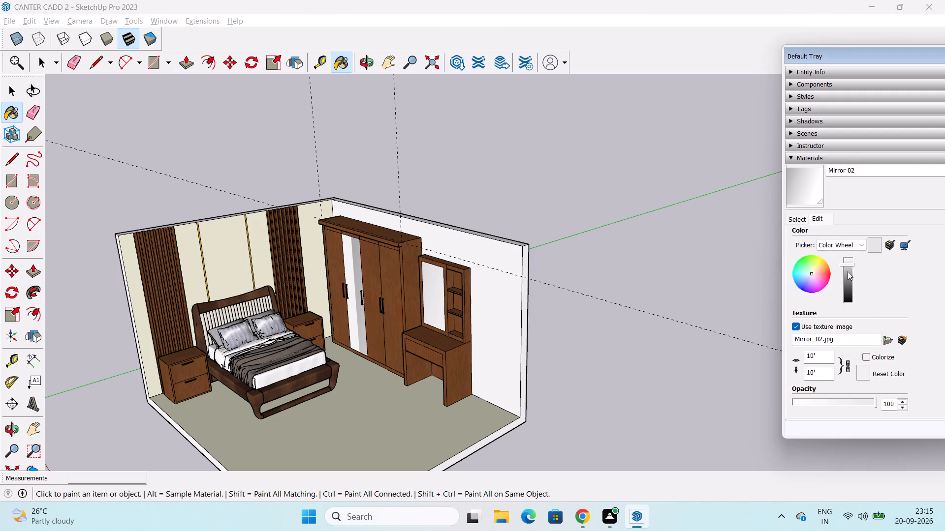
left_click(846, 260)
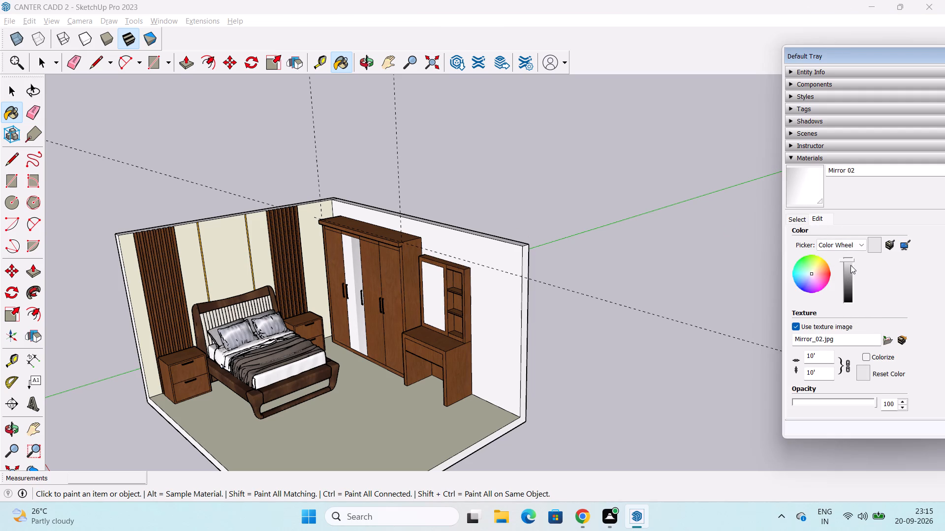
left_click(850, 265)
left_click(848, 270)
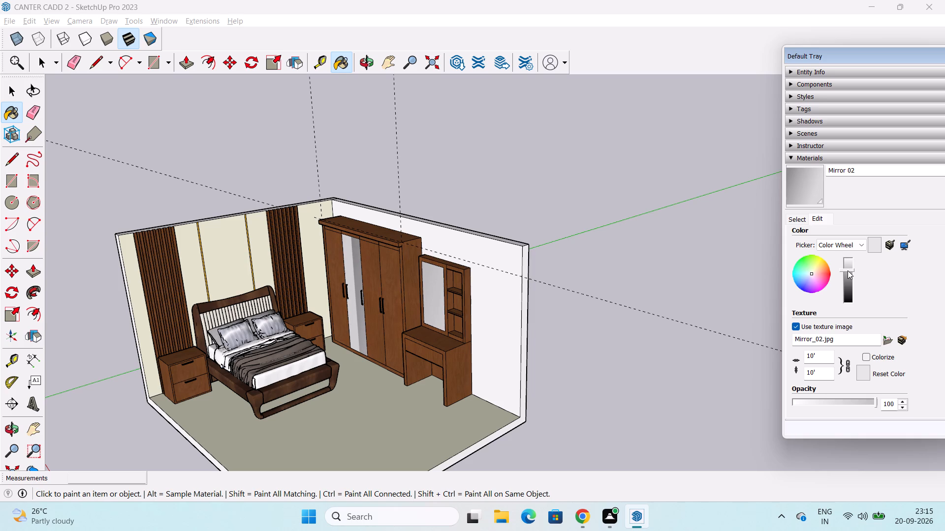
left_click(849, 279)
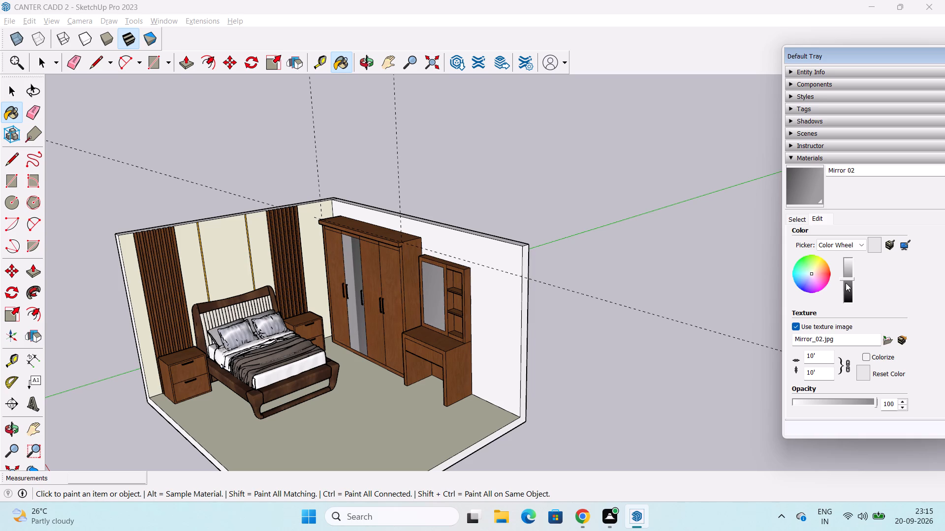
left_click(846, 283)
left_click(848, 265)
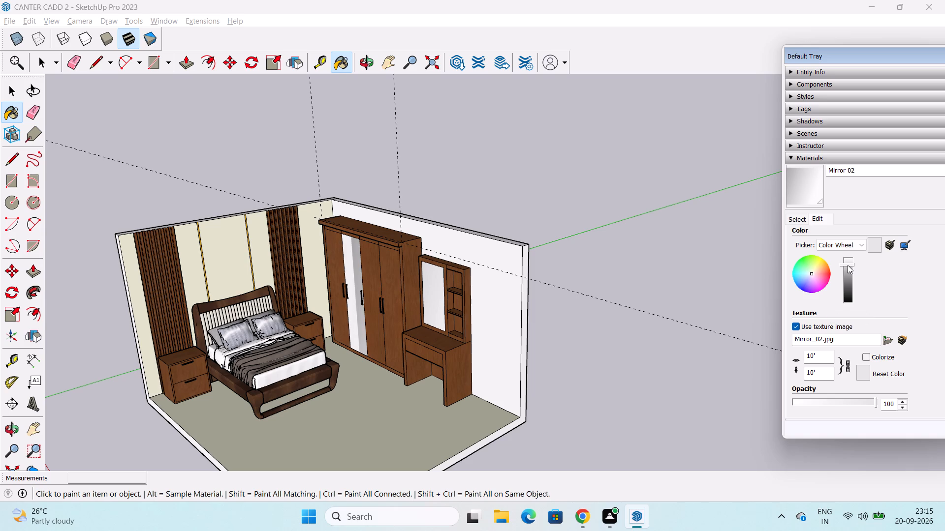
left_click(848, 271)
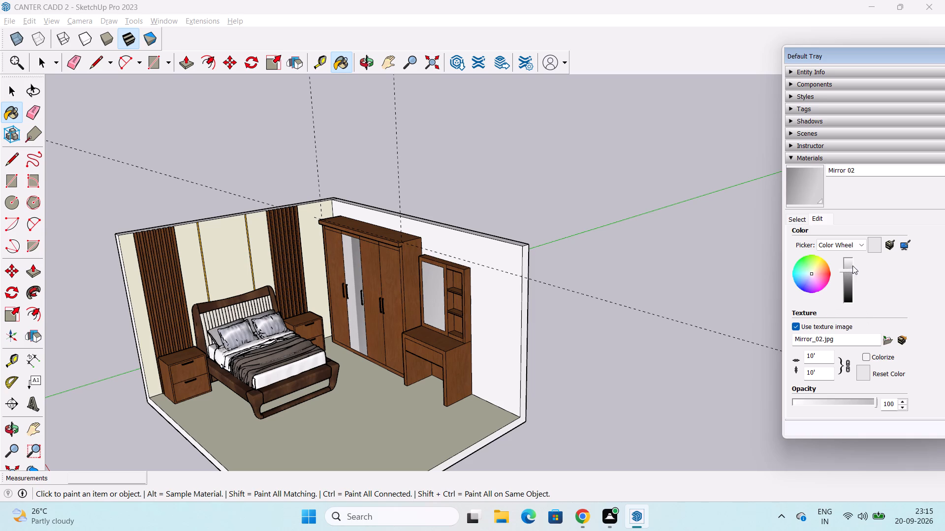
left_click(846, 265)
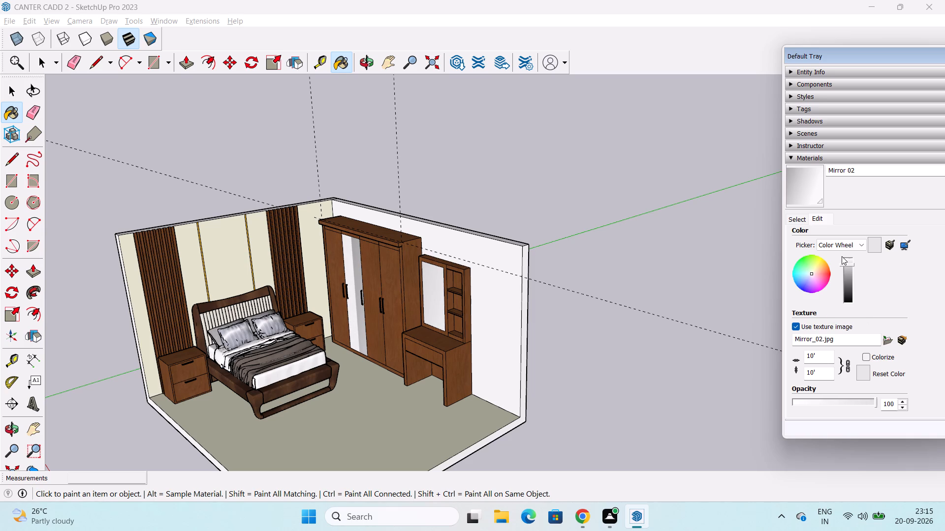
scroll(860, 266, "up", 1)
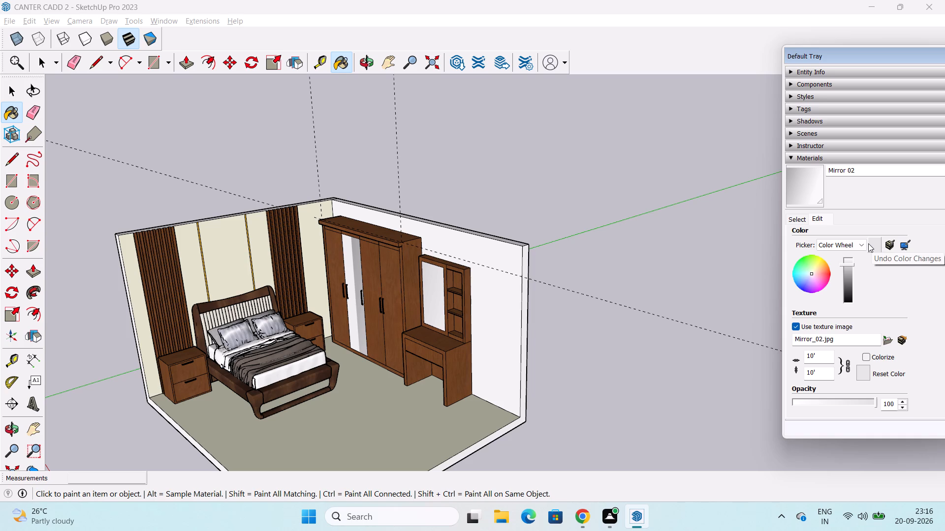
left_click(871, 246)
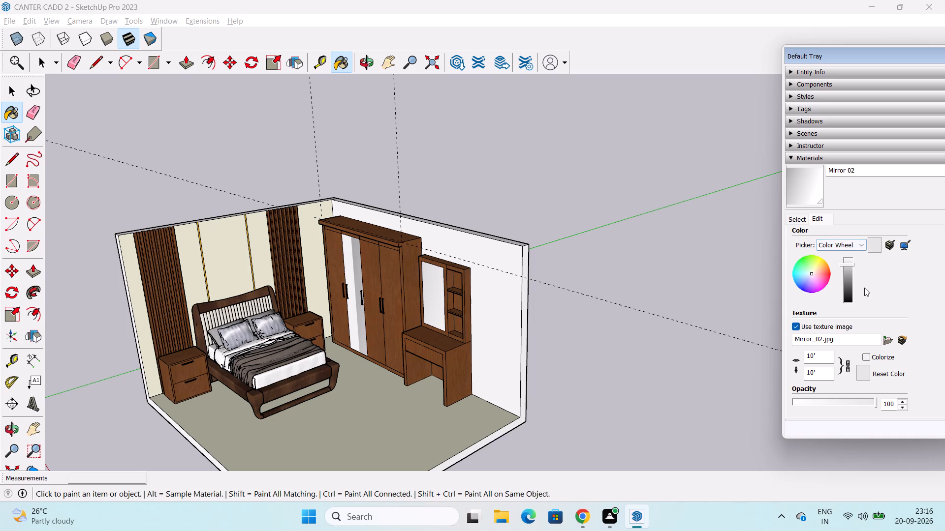
Turn off the texture image for the Mirror 02 material and view the mirror areas from several angles.
left_click(794, 324)
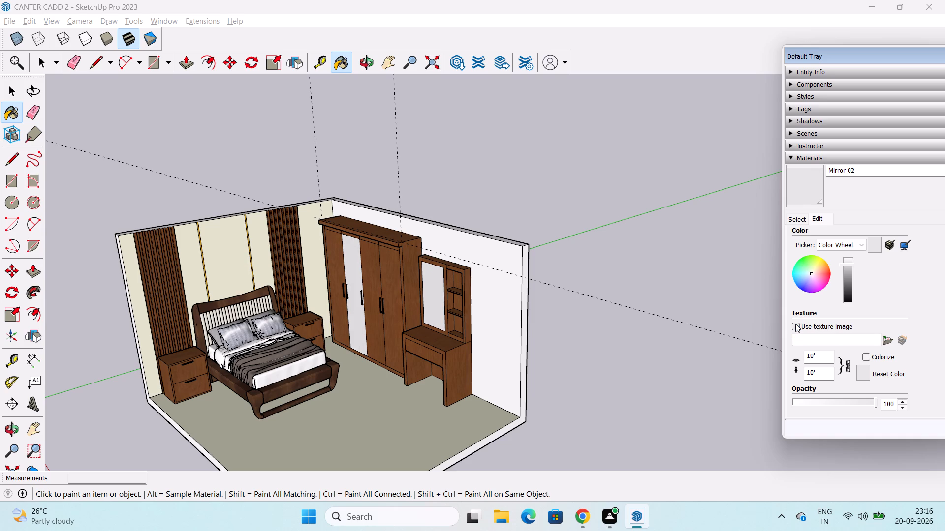
middle_click_drag(633, 362, 369, 352)
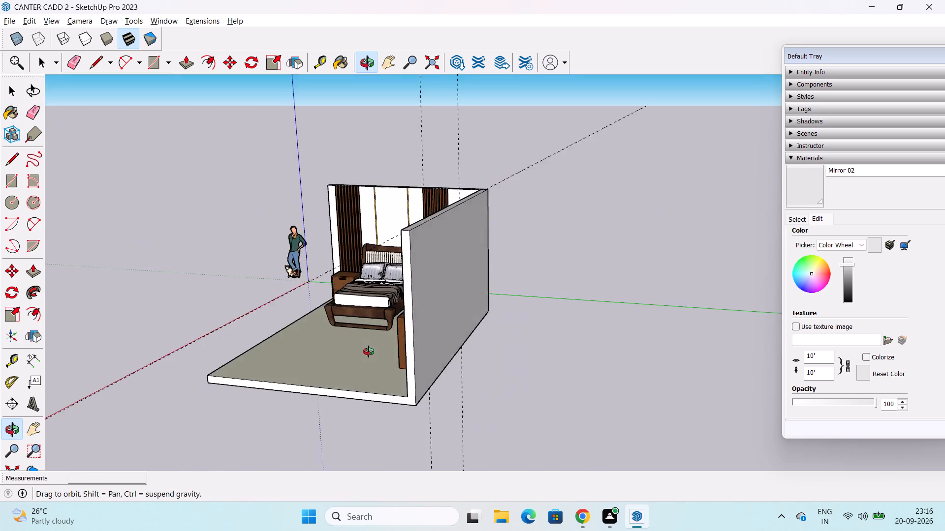
middle_click_drag(369, 352, 861, 332)
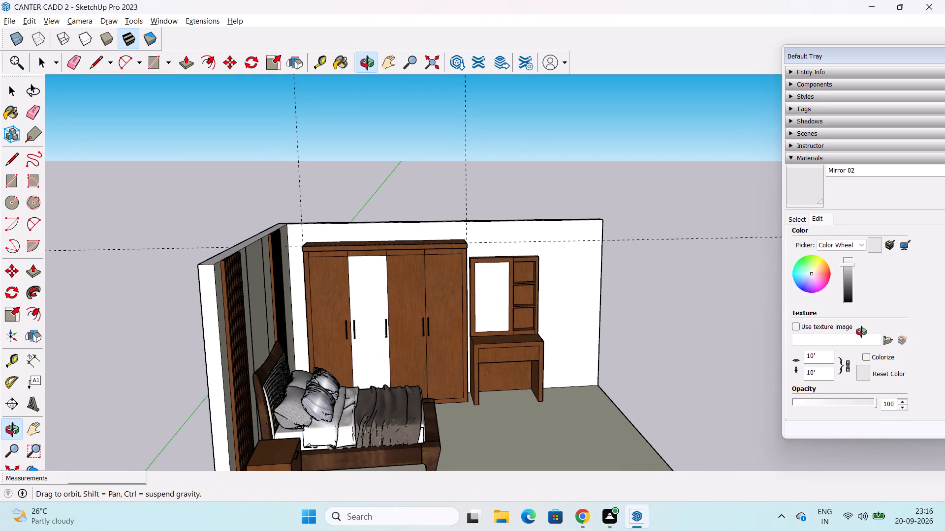
middle_click_drag(861, 332, 561, 356)
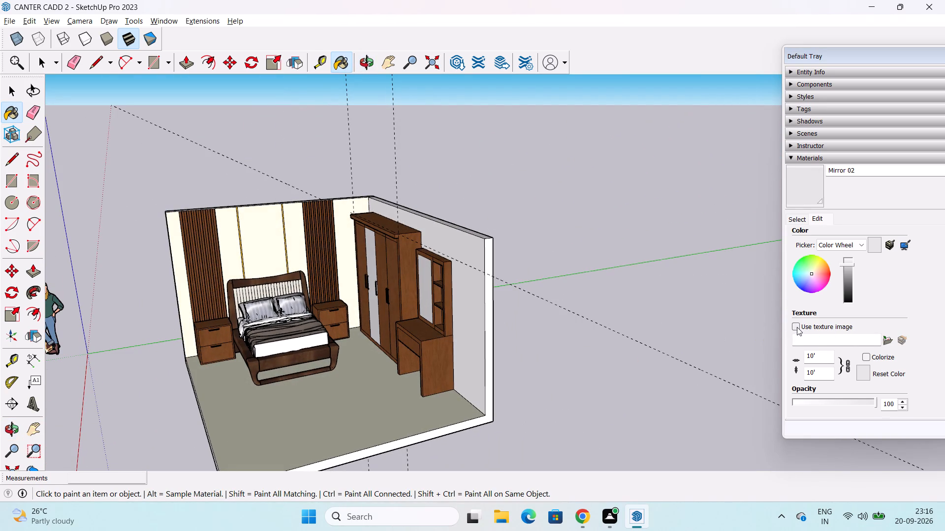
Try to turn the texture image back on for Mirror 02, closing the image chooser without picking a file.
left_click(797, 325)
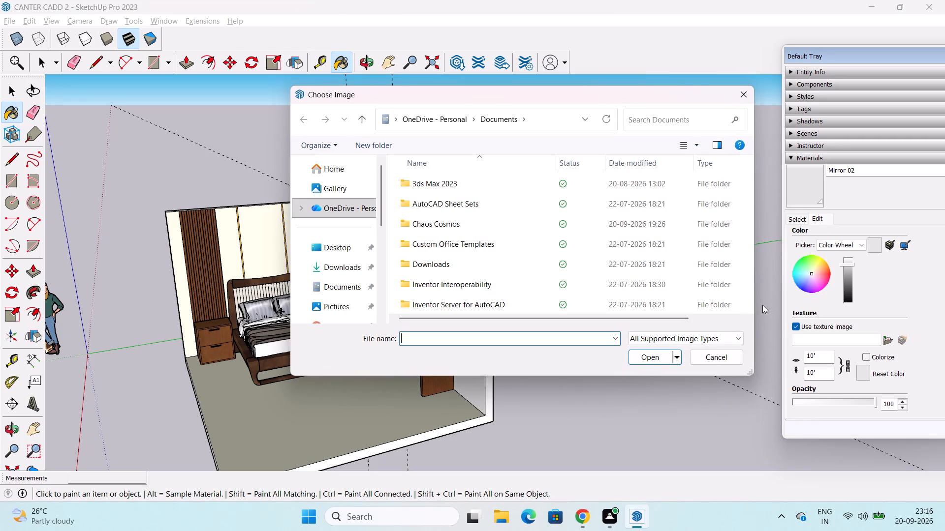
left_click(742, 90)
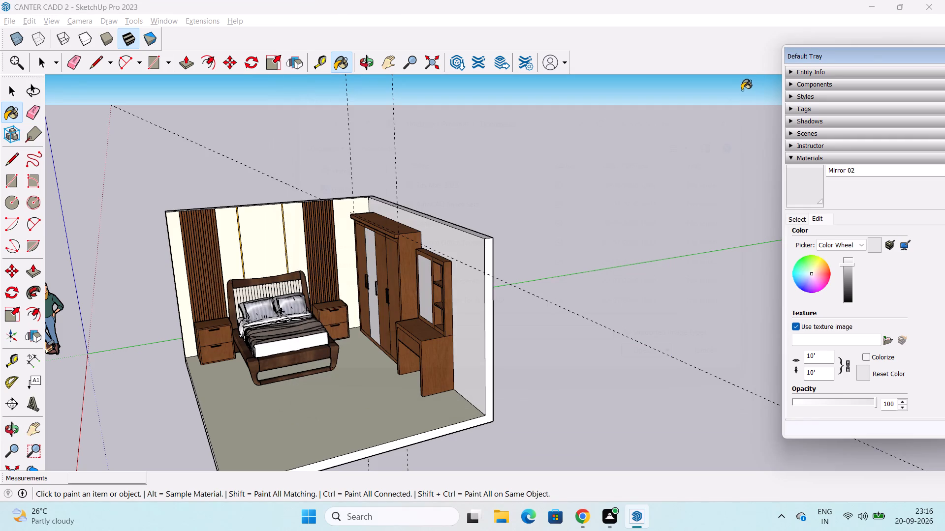
Paint the dressing unit's mirror area and the second wardrobe door again with the edited, untextured Mirror 02.
middle_click_drag(480, 378, 609, 363)
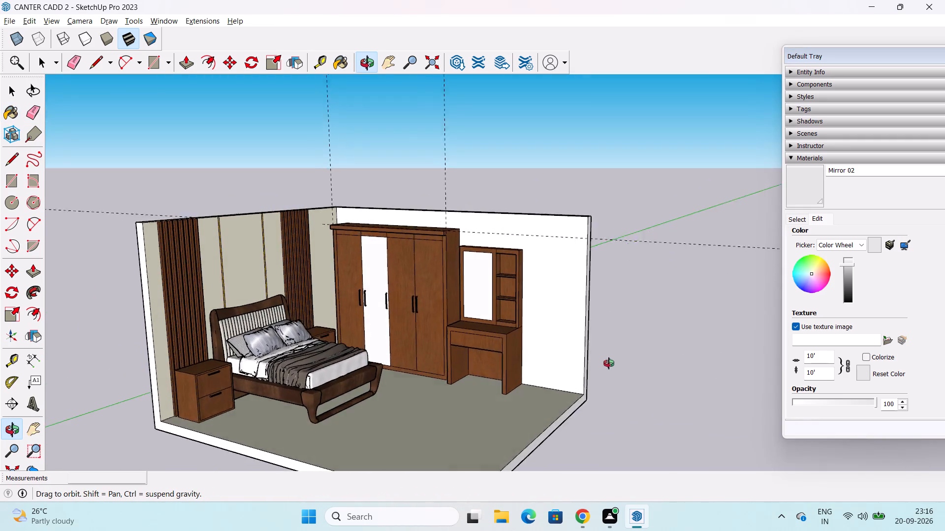
middle_click_drag(609, 363, 477, 401)
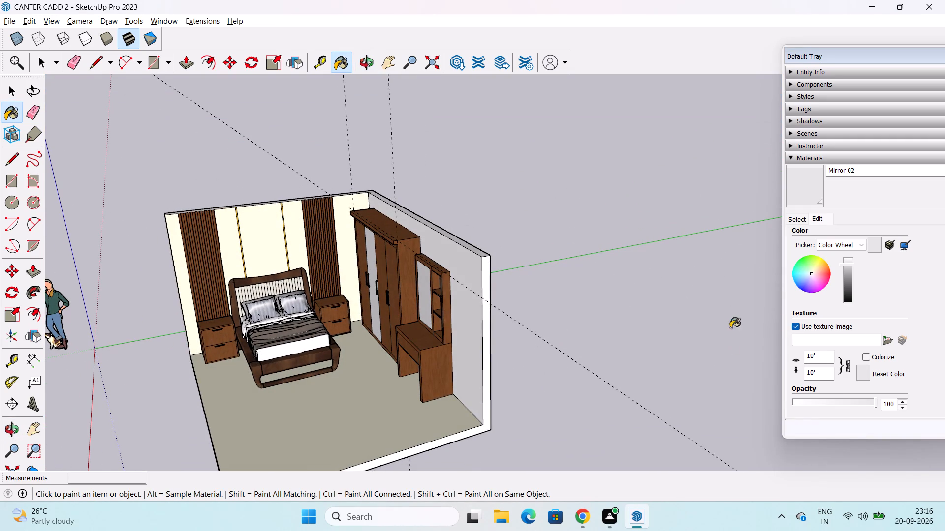
left_click(424, 275)
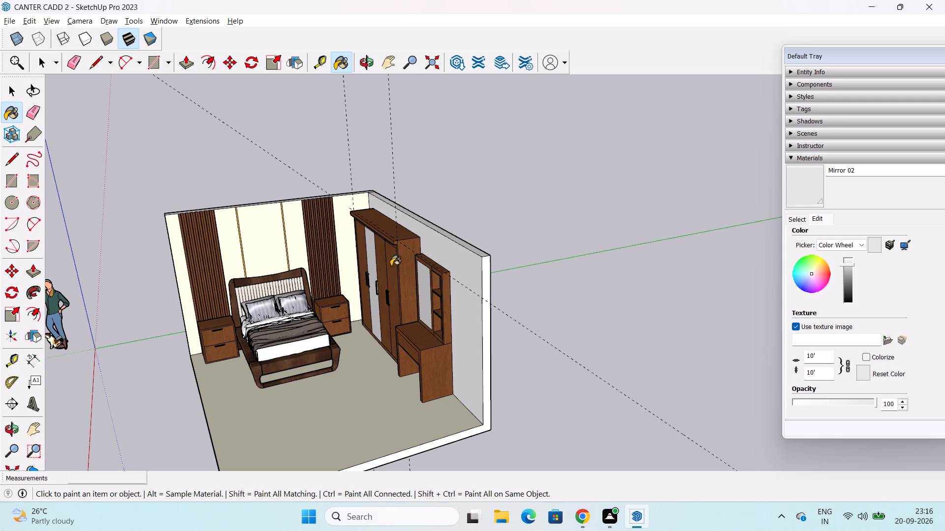
left_click(369, 247)
Offset the outline of the wardrobe's mirror door face inward by 2" to form a border.
middle_click_drag(534, 340, 613, 336)
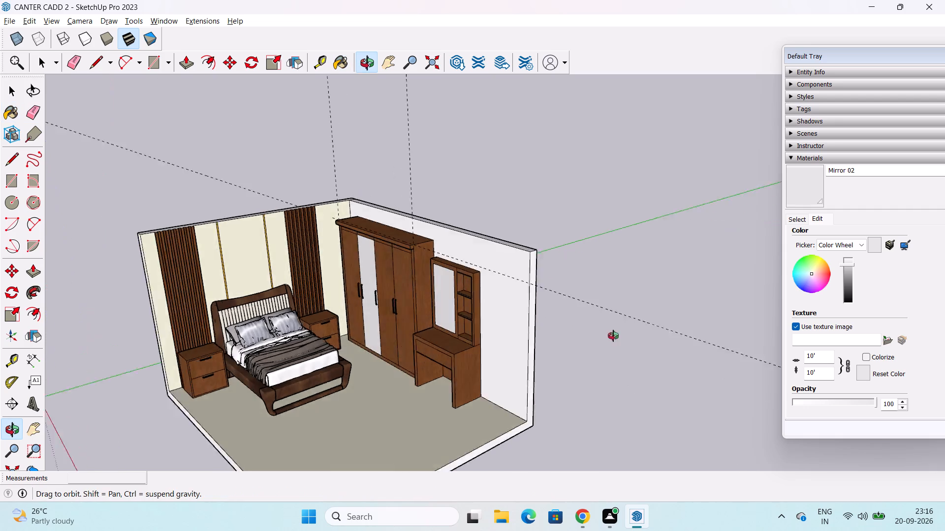
middle_click_drag(613, 336, 580, 340)
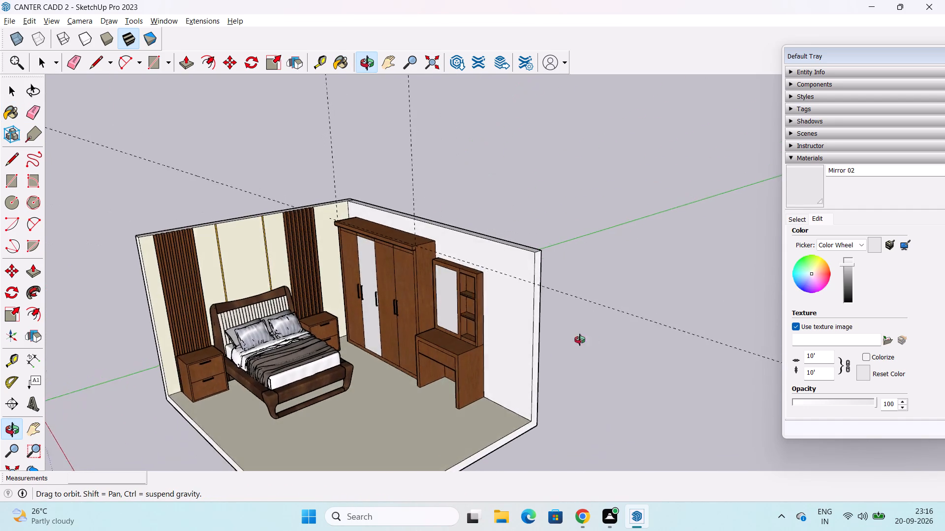
middle_click_drag(580, 340, 562, 340)
scroll(804, 391, "up", 1)
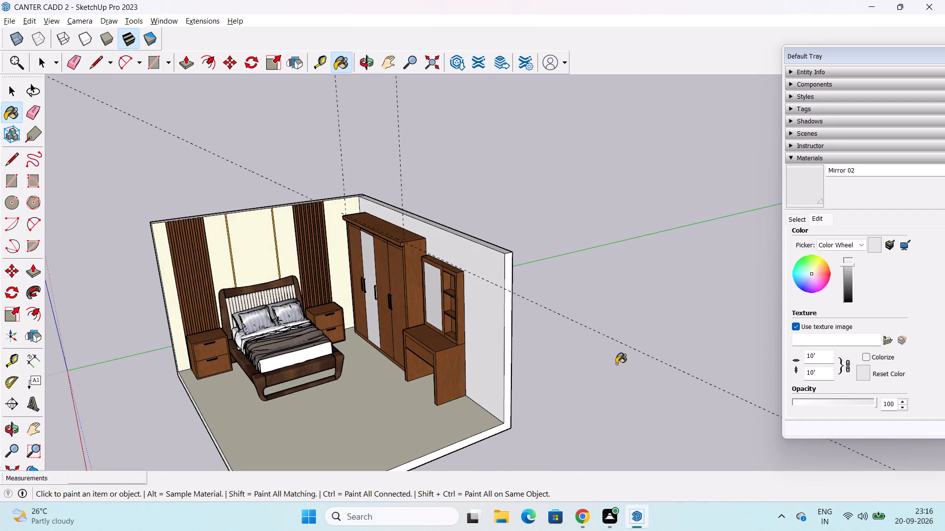
key("space")
middle_click_drag(436, 318, 612, 265)
middle_click_drag(473, 285, 542, 282)
scroll(395, 286, "up", 4)
middle_click_drag(390, 288, 335, 311)
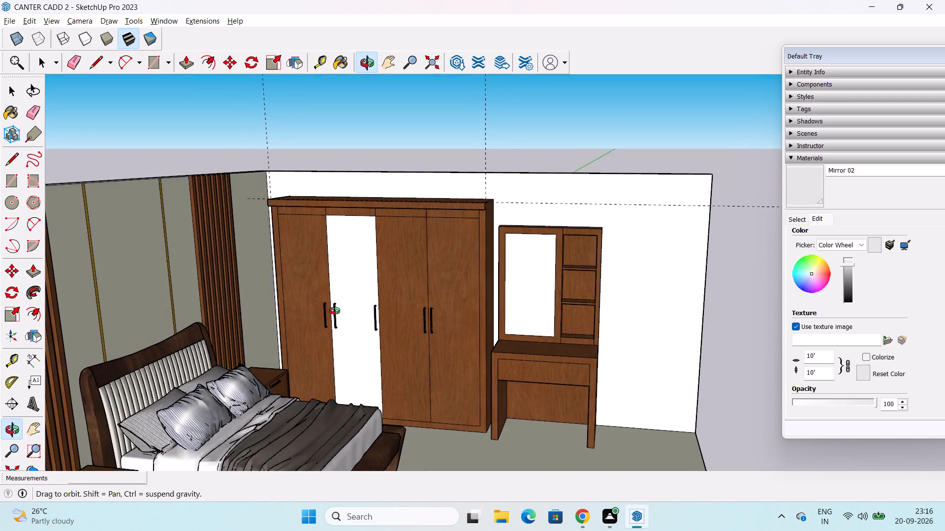
middle_click_drag(335, 311, 331, 306)
middle_click(349, 290)
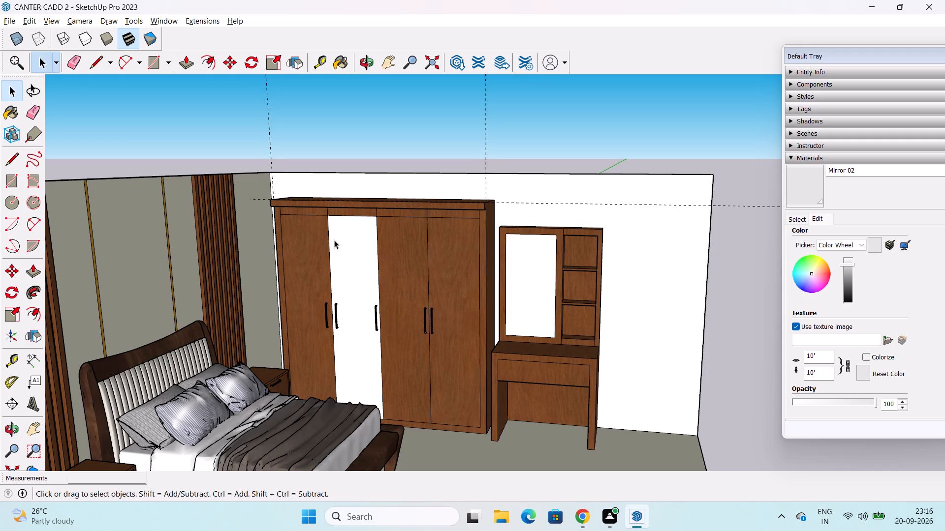
left_click(343, 246)
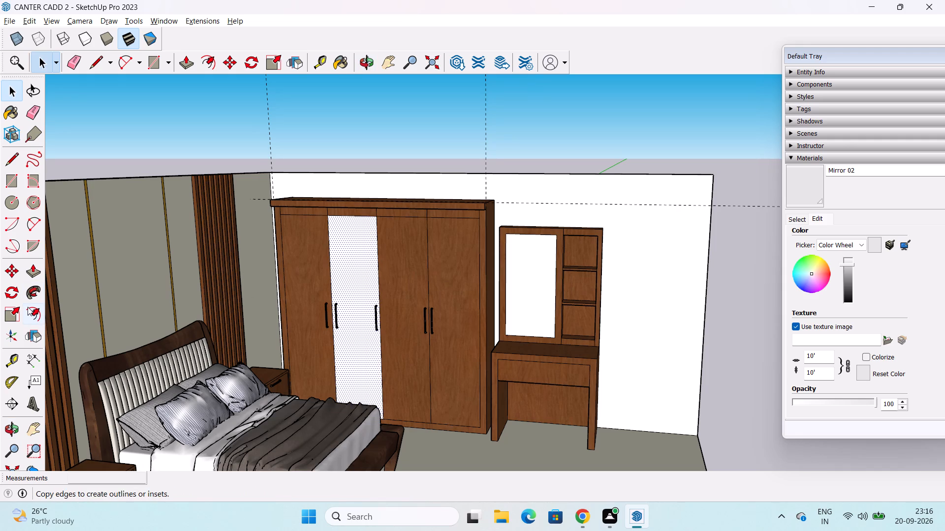
left_click(31, 313)
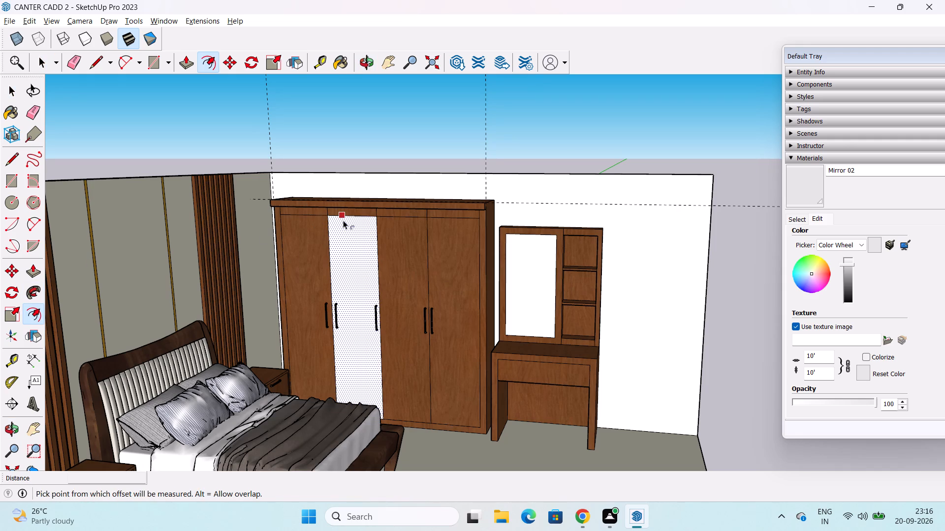
left_click(343, 220)
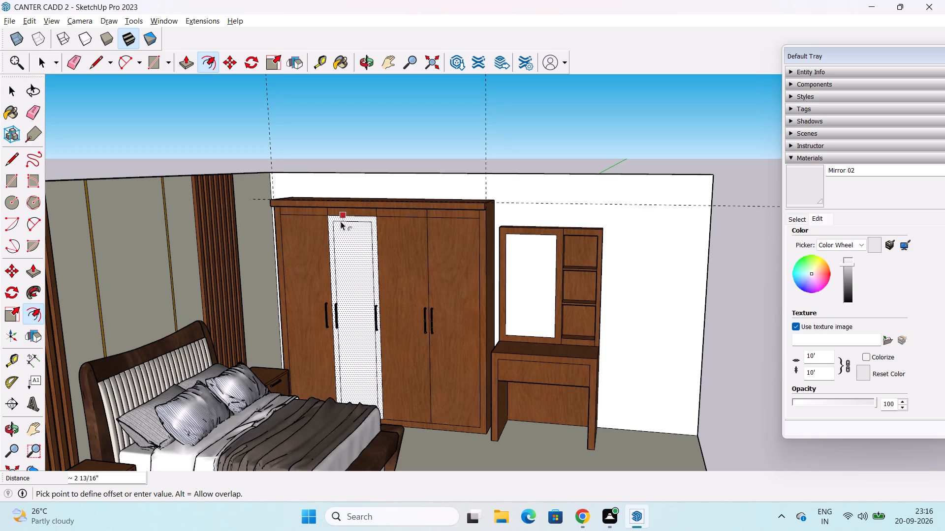
key("1")
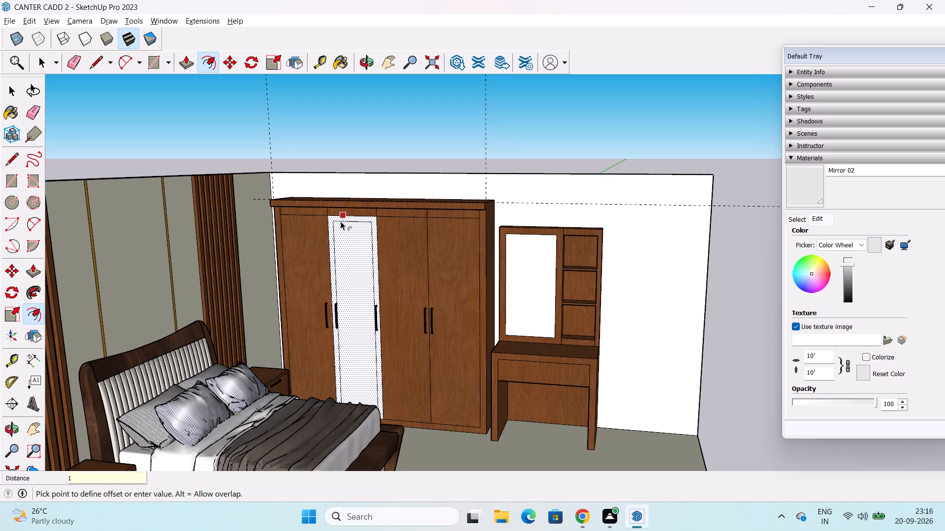
key("BackSpace")
key("2")
key("shift+quotedbl")
key("Return")
key("space")
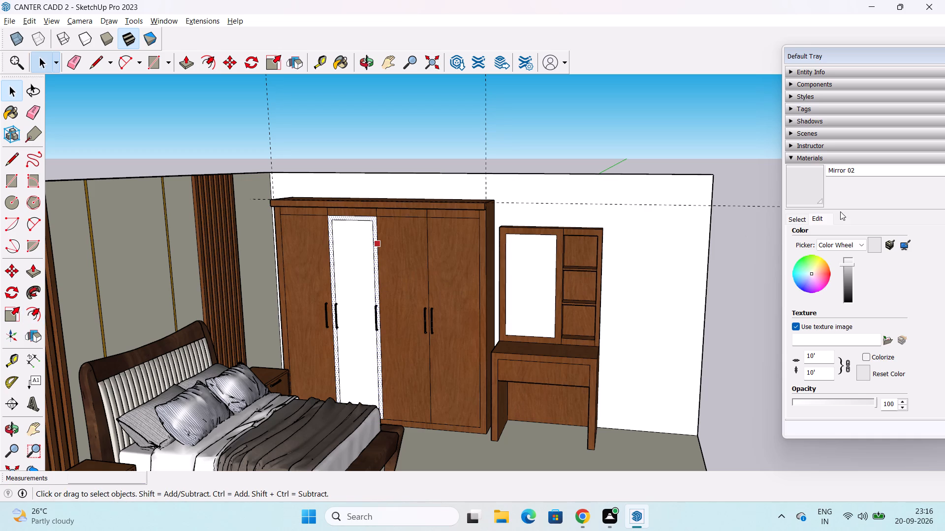
Paint the narrow border around the wardrobe door's mirror with Wood Veneer 01 from the Wood materials.
left_click(798, 220)
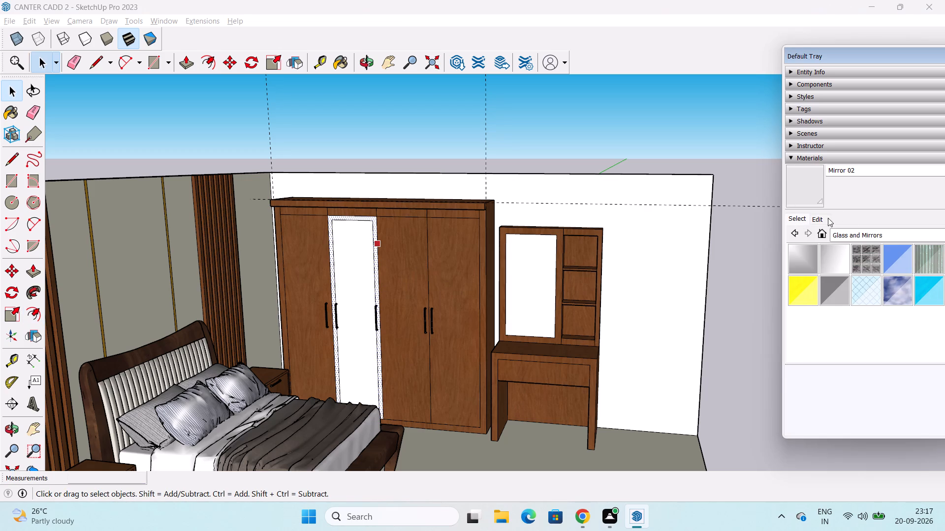
left_click(873, 235)
scroll(892, 305, "down", 7)
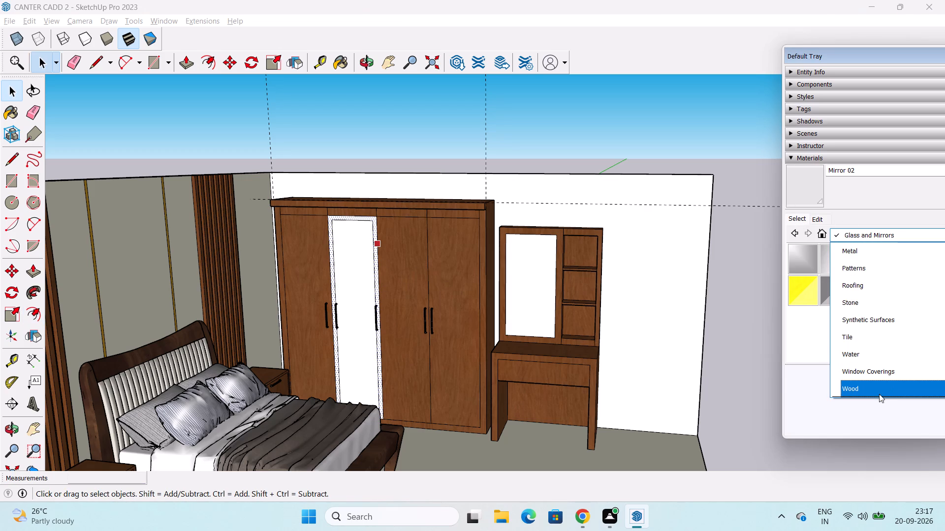
key("Escape")
key("Escape")
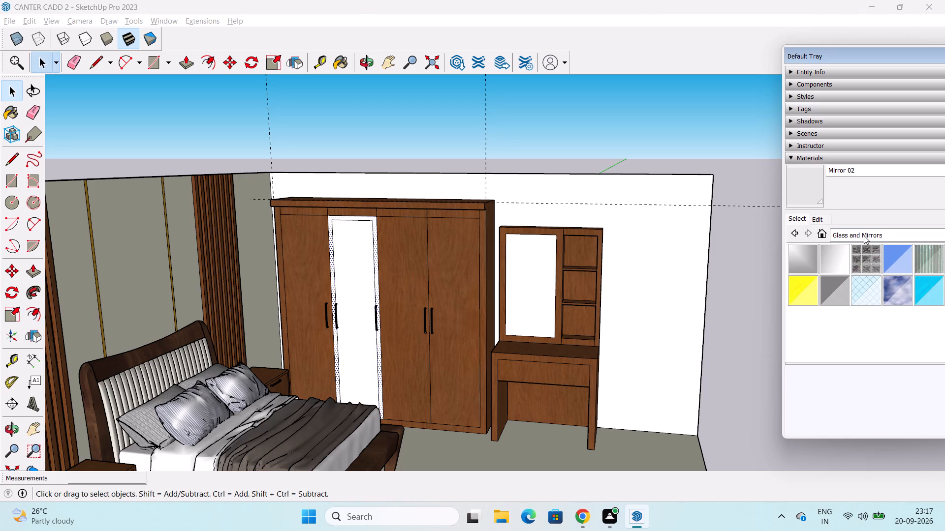
left_click(869, 232)
scroll(891, 318, "down", 5)
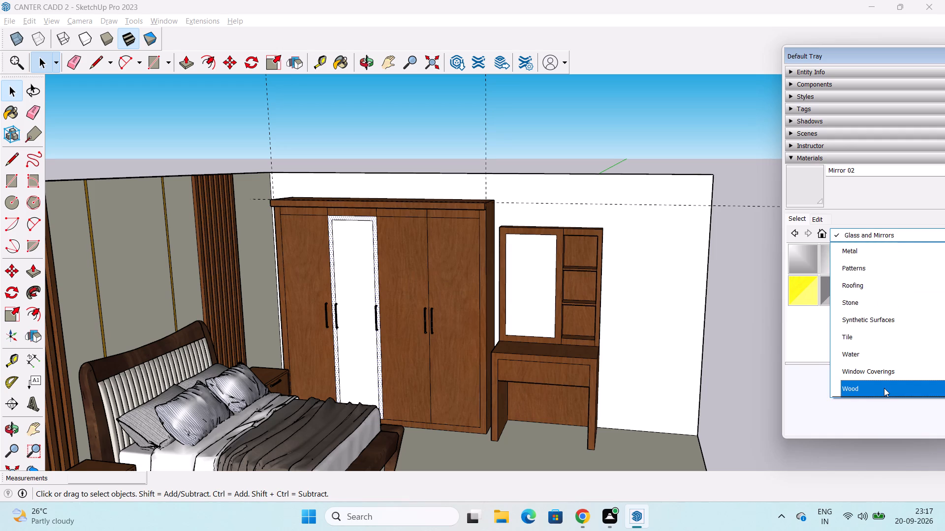
left_click(884, 388)
left_click(929, 293)
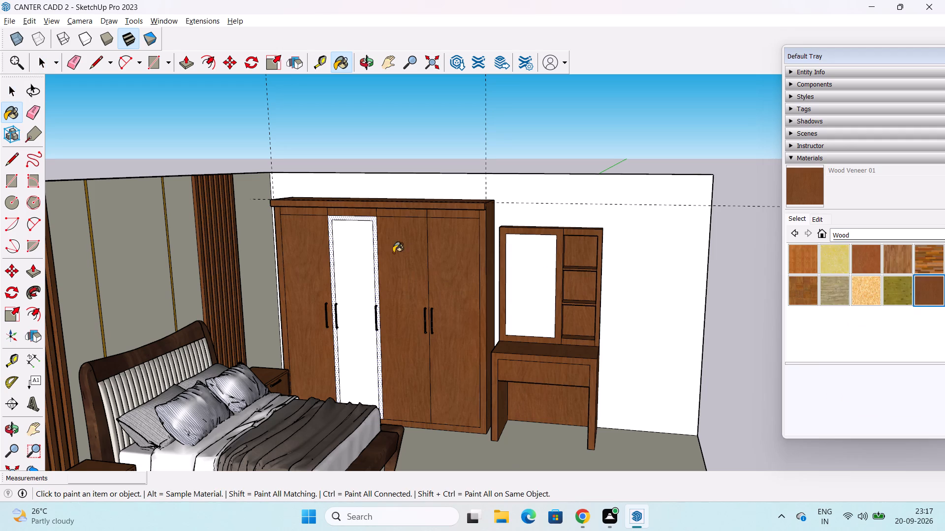
scroll(372, 226, "up", 2)
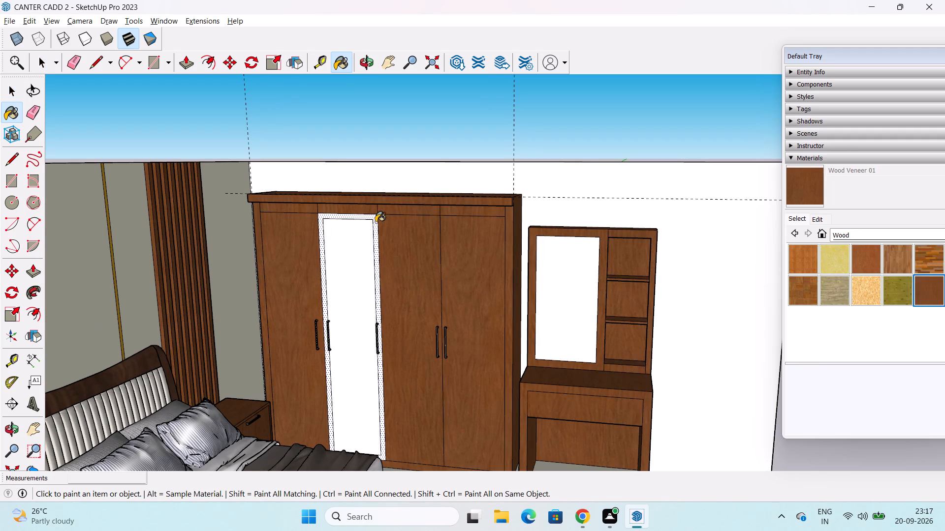
left_click(376, 222)
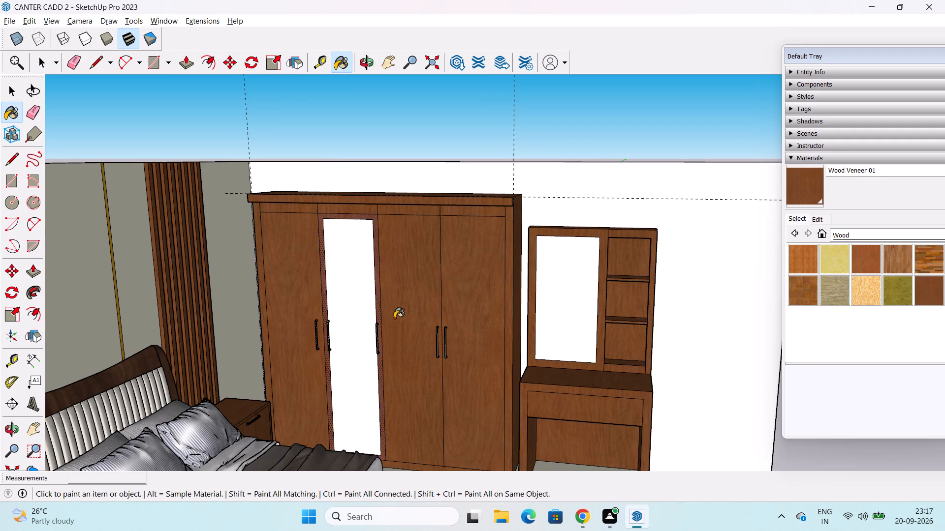
key("space")
View the wardrobe's bordered mirror door and the dressing unit from several angles.
left_click(679, 282)
middle_click_drag(689, 321, 664, 315)
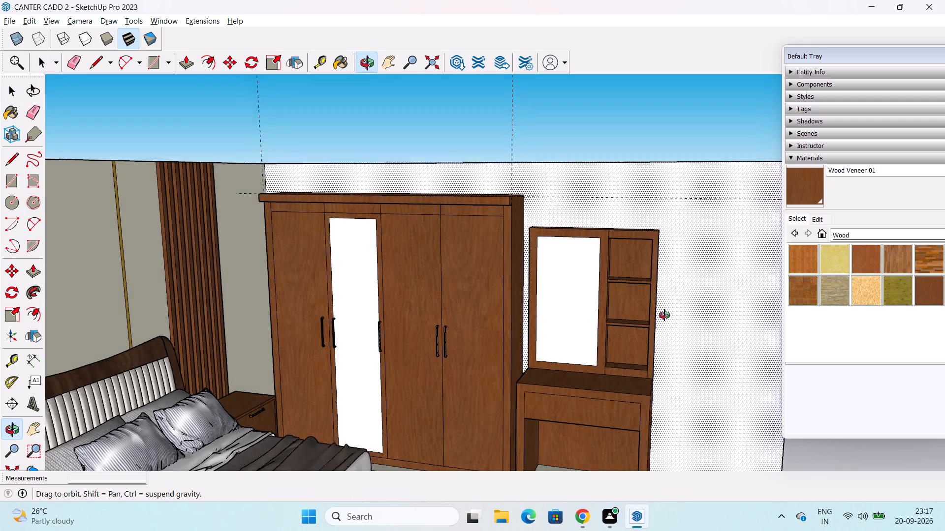
middle_click_drag(664, 315, 765, 305)
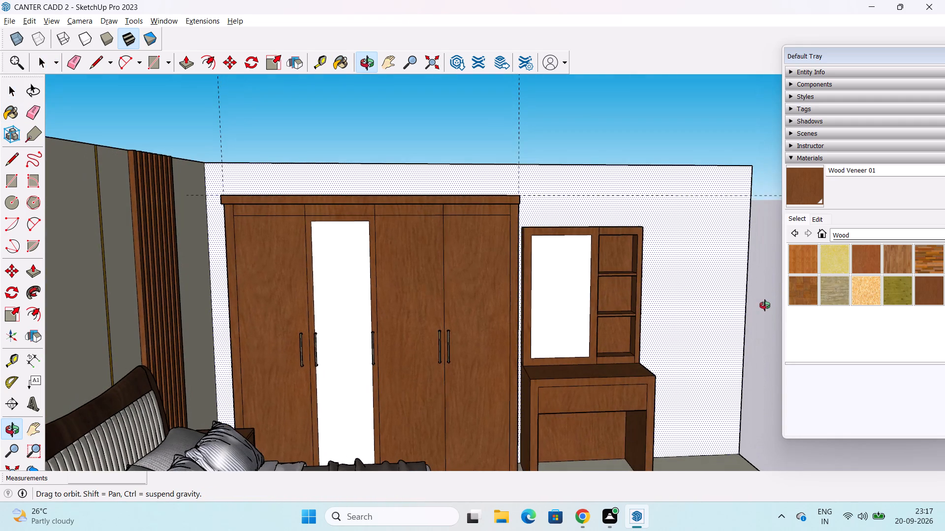
middle_click_drag(765, 305, 614, 332)
middle_click(614, 332)
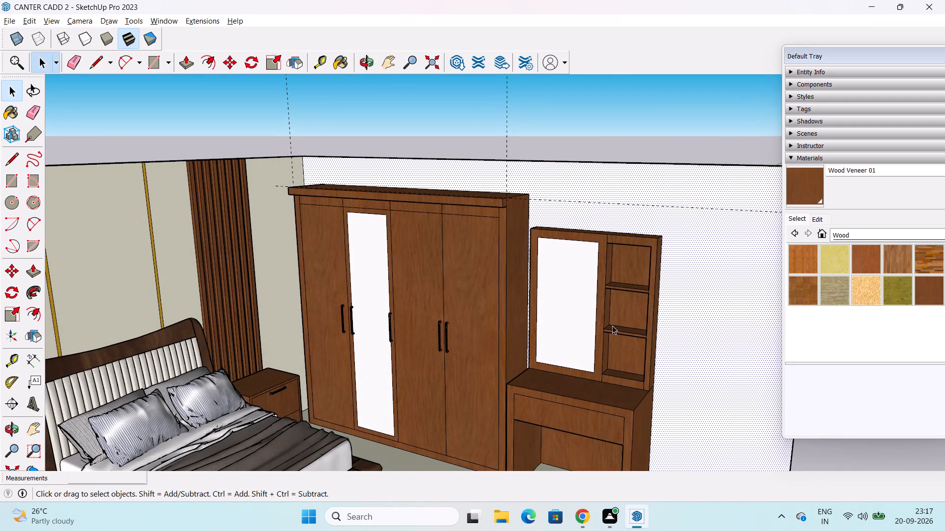
scroll(612, 325, "down", 1)
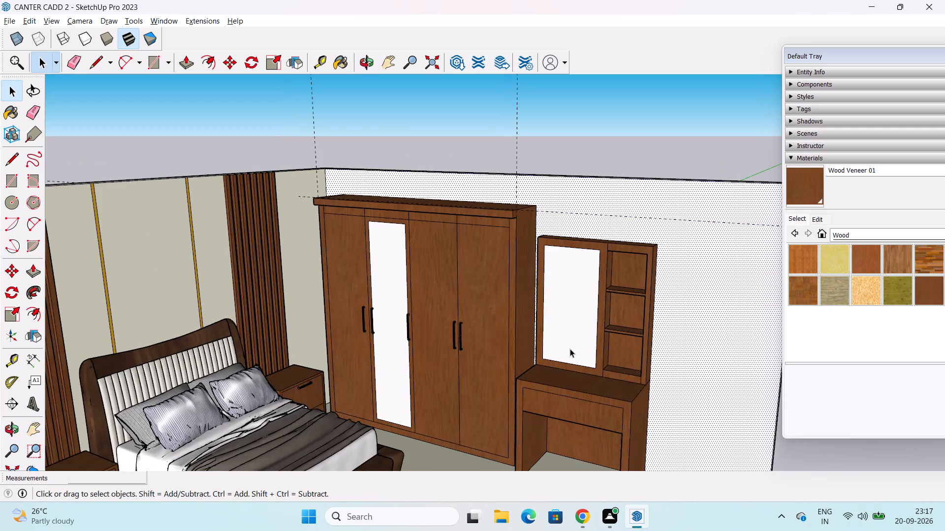
scroll(570, 349, "down", 5)
middle_click_drag(568, 345, 453, 294)
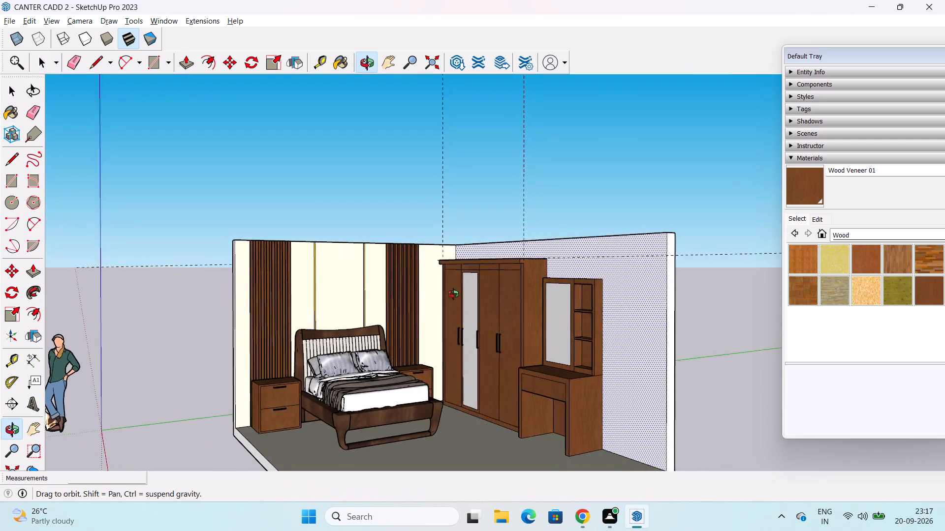
middle_click_drag(453, 294, 555, 341)
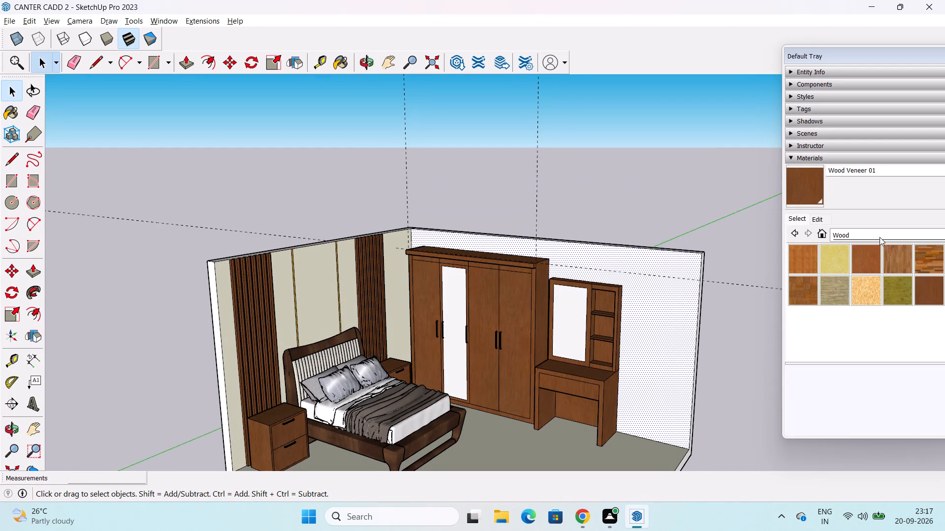
Paint the wall behind the wardrobe, the wall's cut end and the floor with 0049_Beige from Colors-Named.
left_click(880, 237)
scroll(845, 333, "up", 4)
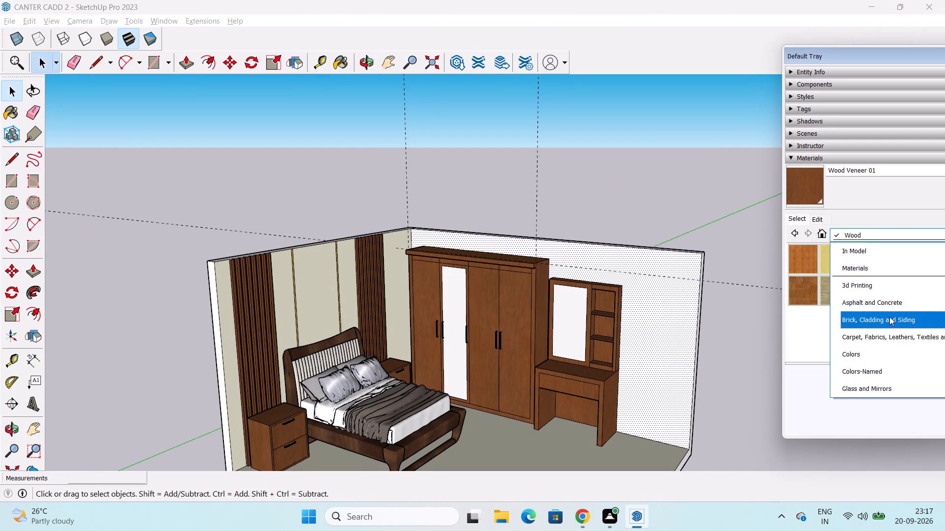
left_click(896, 371)
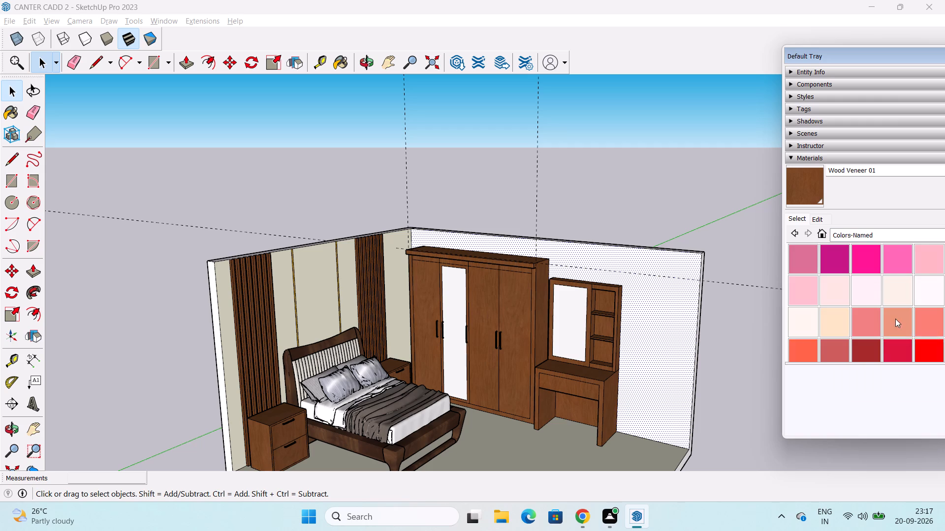
scroll(895, 319, "down", 4)
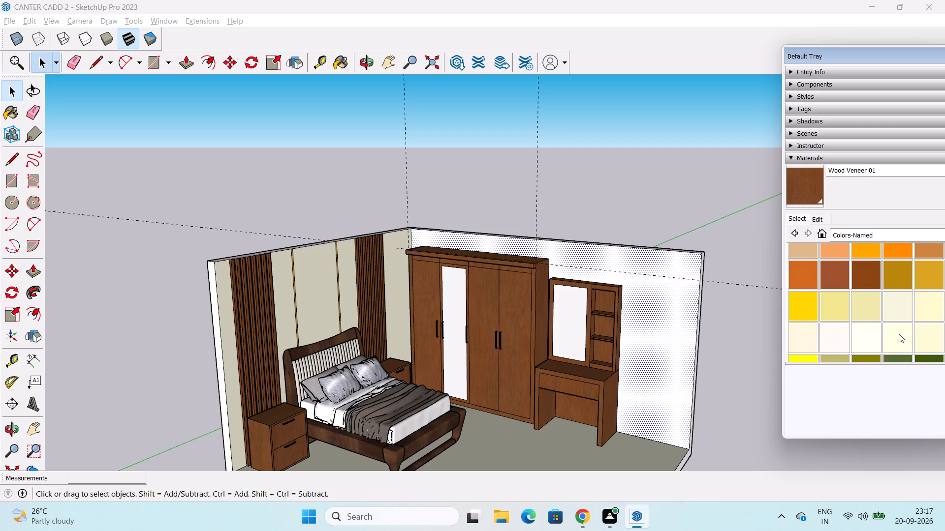
left_click(901, 308)
middle_click_drag(676, 338, 605, 349)
left_click(649, 324)
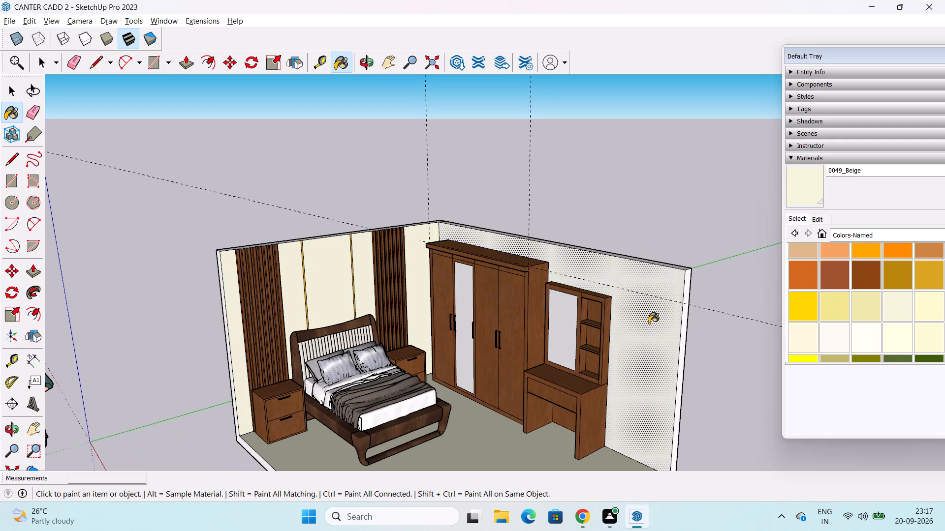
left_click(683, 342)
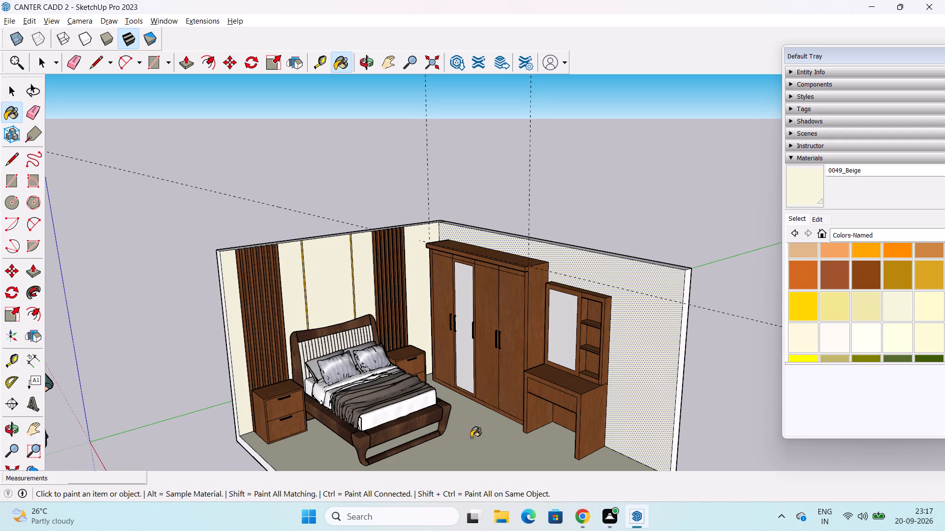
left_click(475, 446)
Clear the wall selection and review the whole painted bedroom from several angles.
middle_click_drag(490, 439, 516, 384)
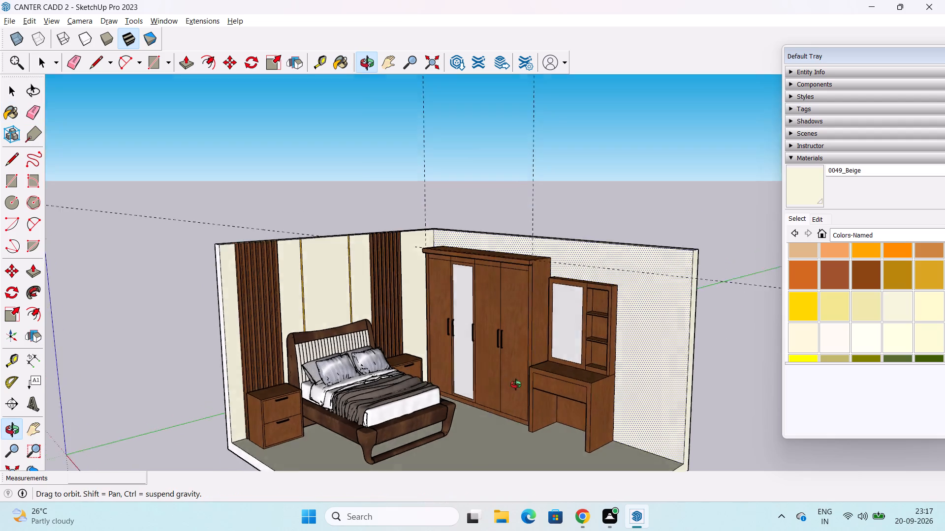
middle_click_drag(516, 384, 311, 501)
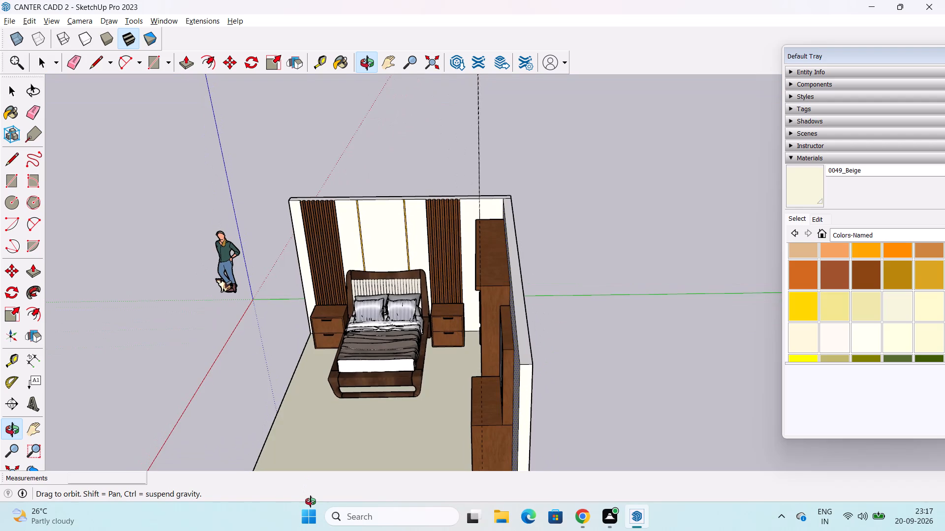
middle_click_drag(311, 501, 322, 478)
scroll(348, 419, "down", 2)
middle_click_drag(355, 403, 354, 406)
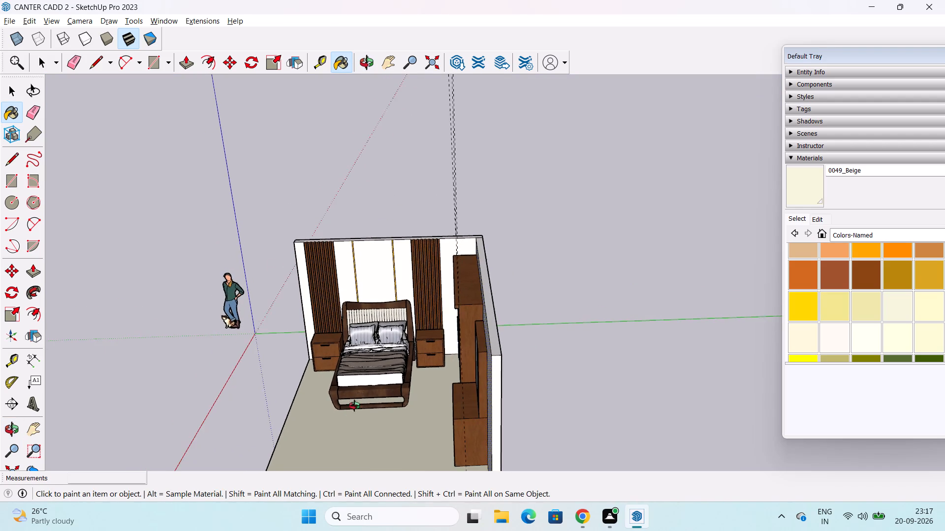
middle_click_drag(354, 406, 535, 411)
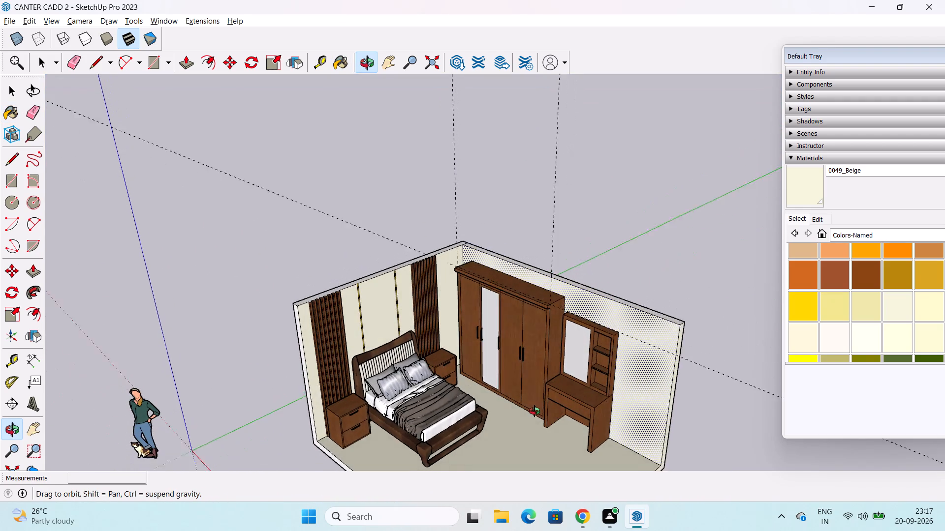
middle_click_drag(535, 411, 525, 410)
key("space")
left_click(697, 429)
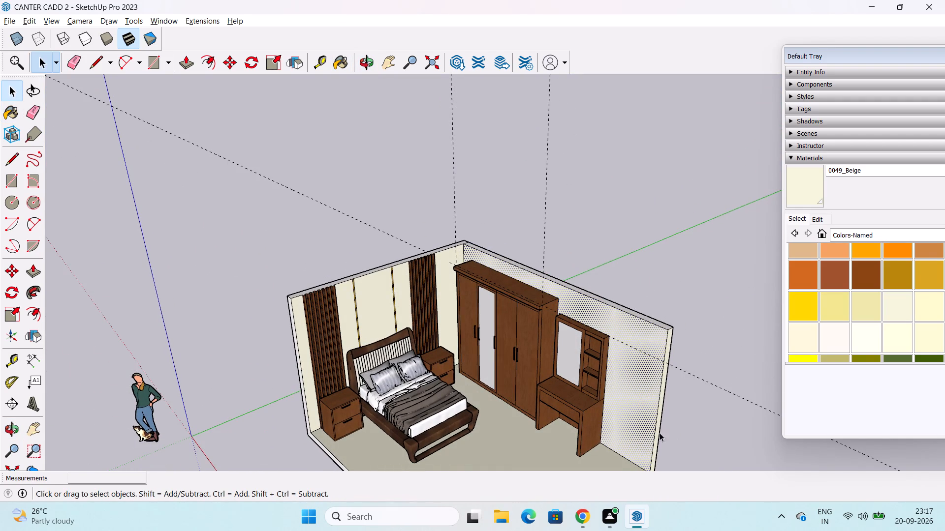
scroll(583, 400, "down", 1)
middle_click_drag(584, 394, 548, 371)
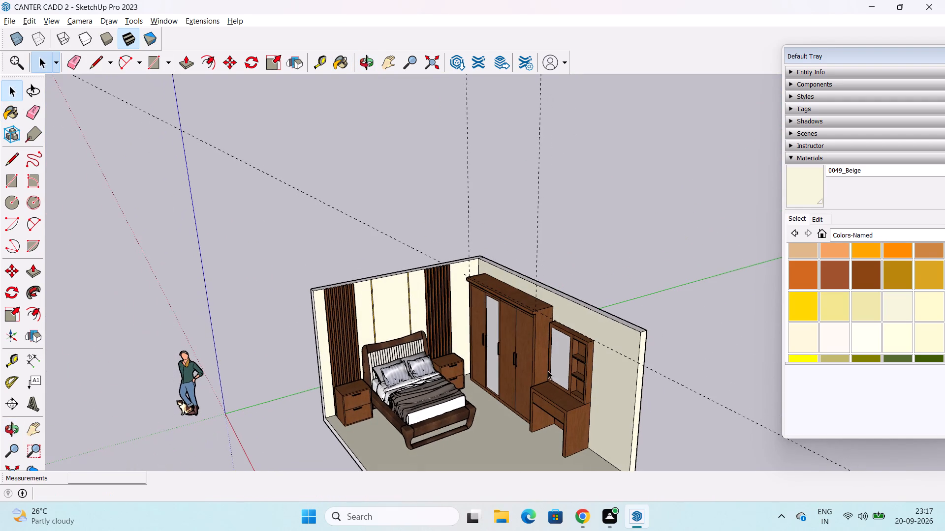
middle_click_drag(560, 383, 522, 329, "shift")
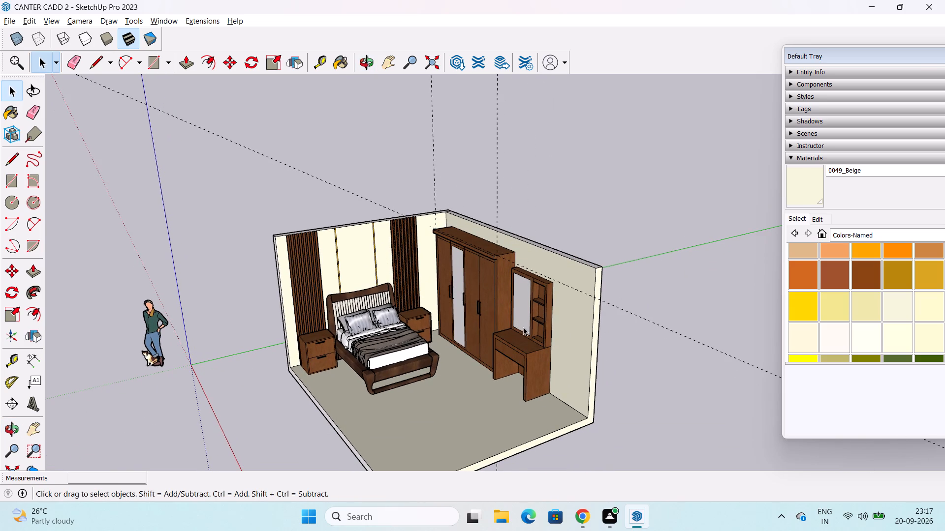
Switch to the Fuji window.
key("alt+Tab")
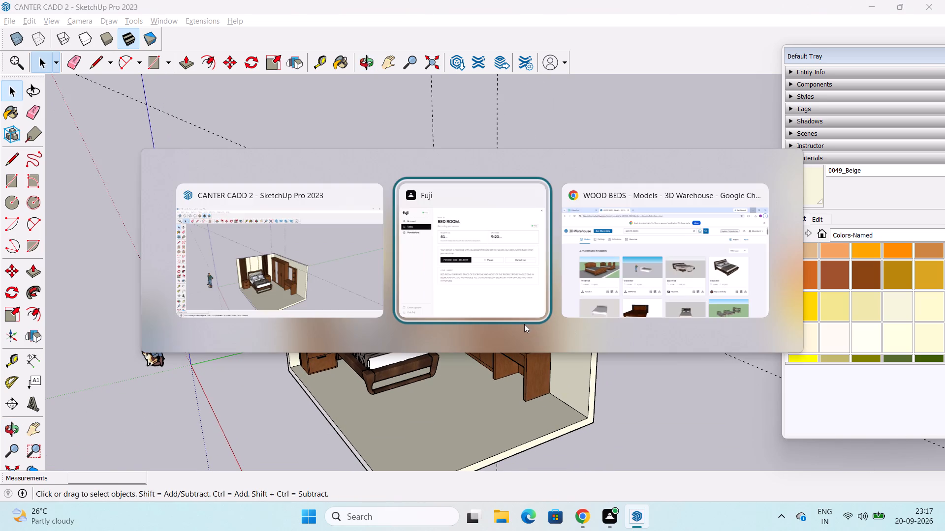
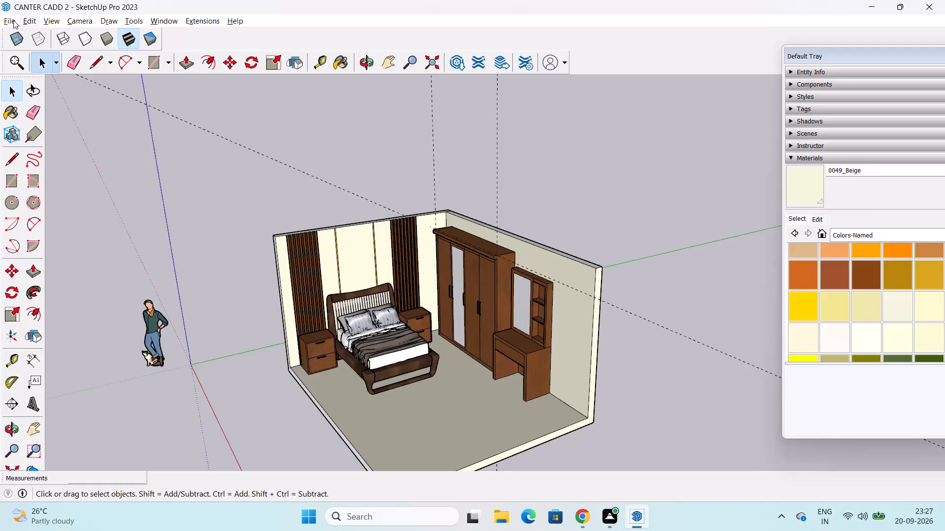
Import the pleated+lamp model from Downloads and place it outside the bedroom, beyond the wardrobe wall.
left_click(12, 20)
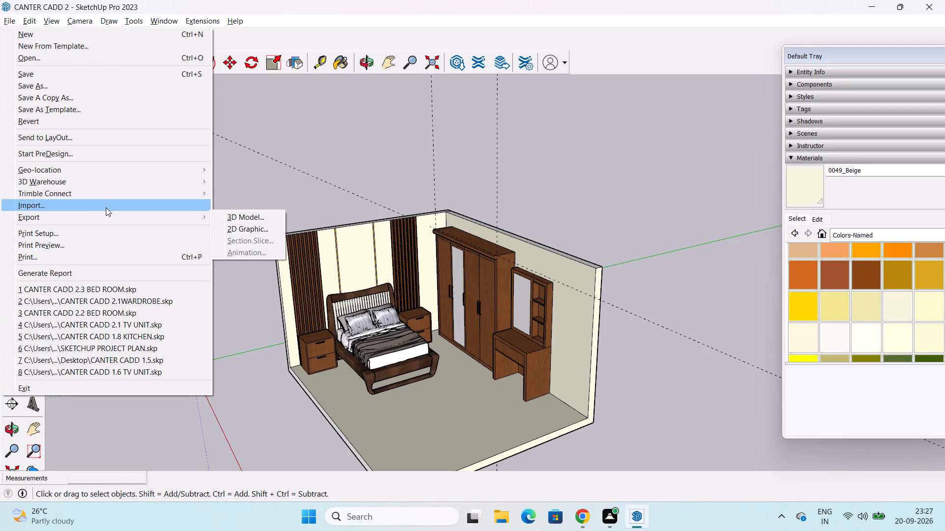
left_click(106, 206)
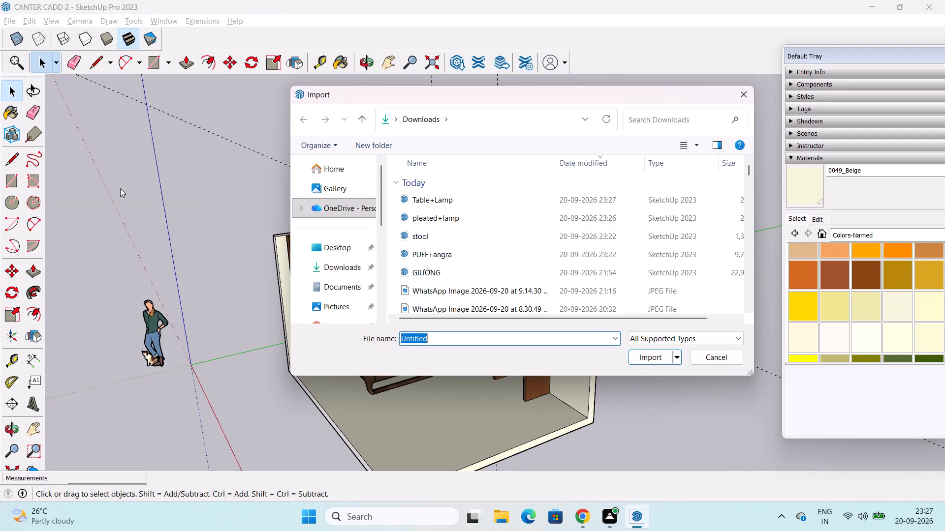
left_click(351, 266)
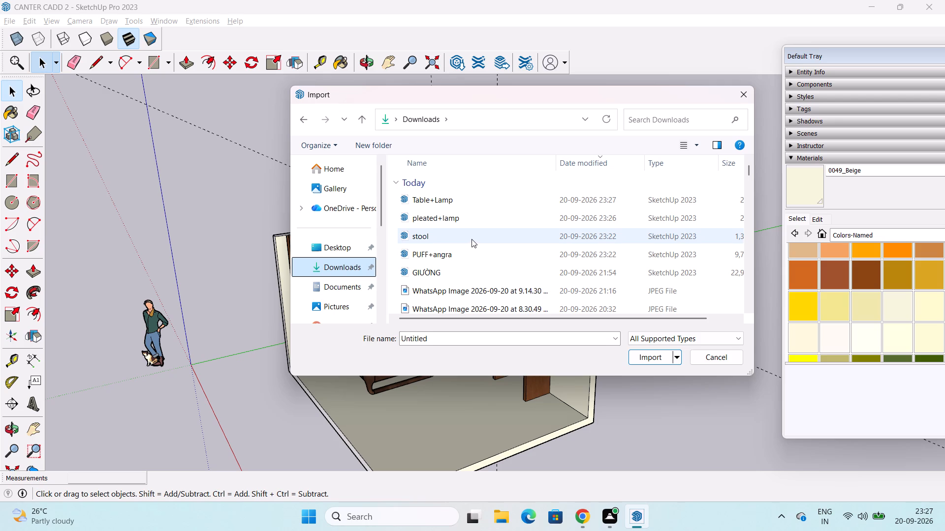
left_click(479, 219)
left_click(651, 357)
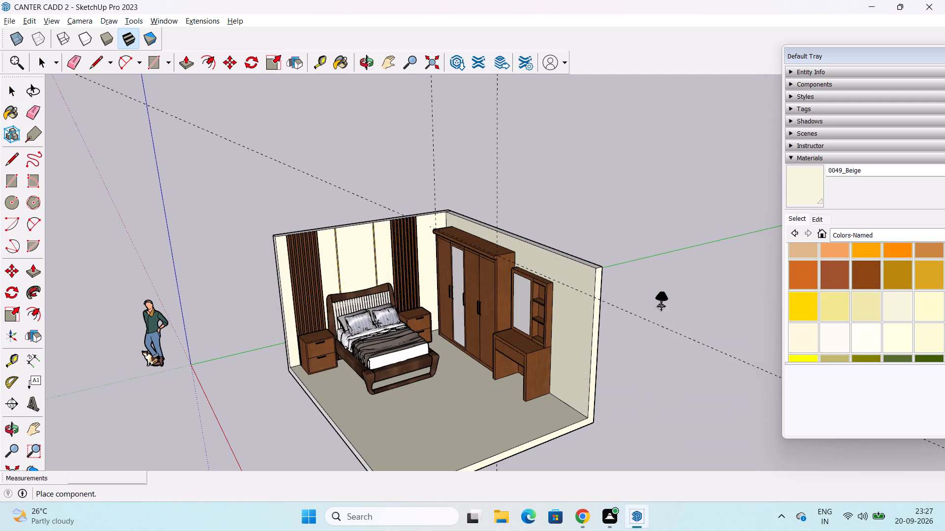
left_click(661, 301)
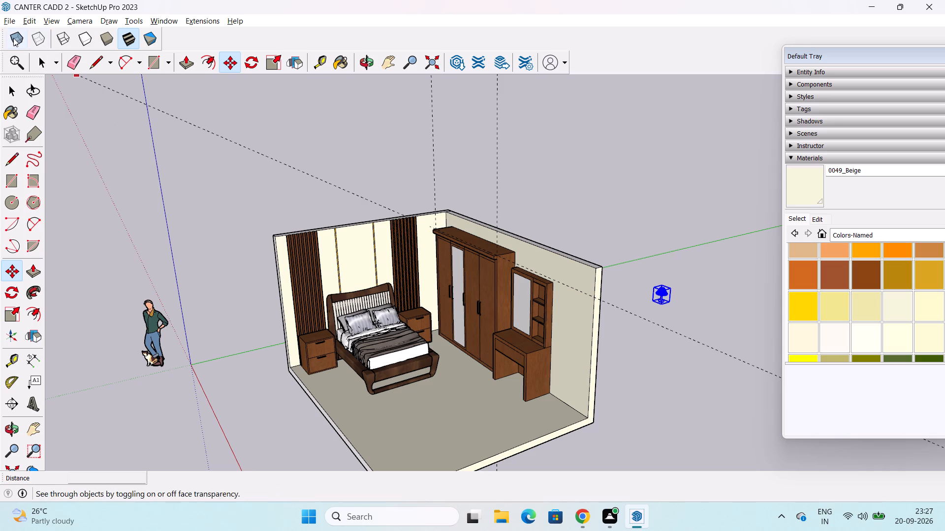
Import the stool model from Downloads and place it outside the bedroom near the pleated lamp.
left_click(6, 21)
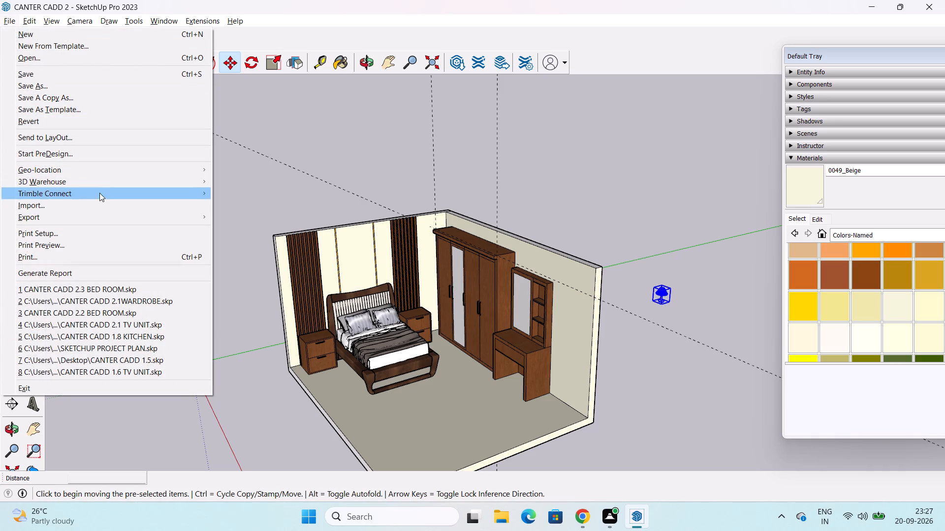
left_click(90, 207)
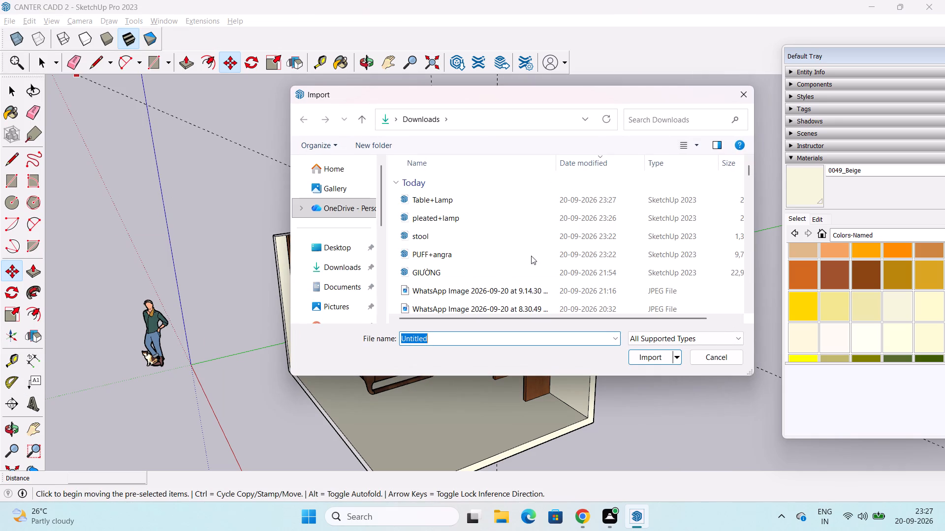
left_click(455, 234)
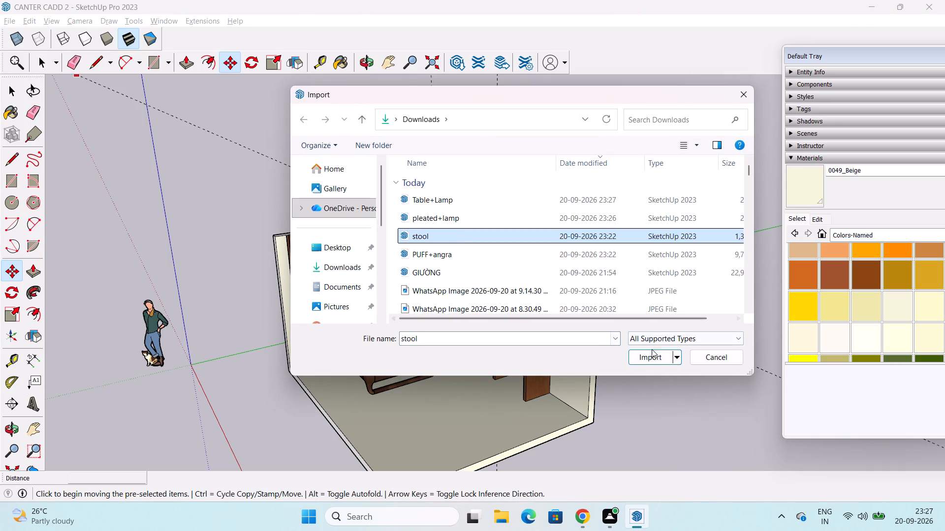
left_click(655, 356)
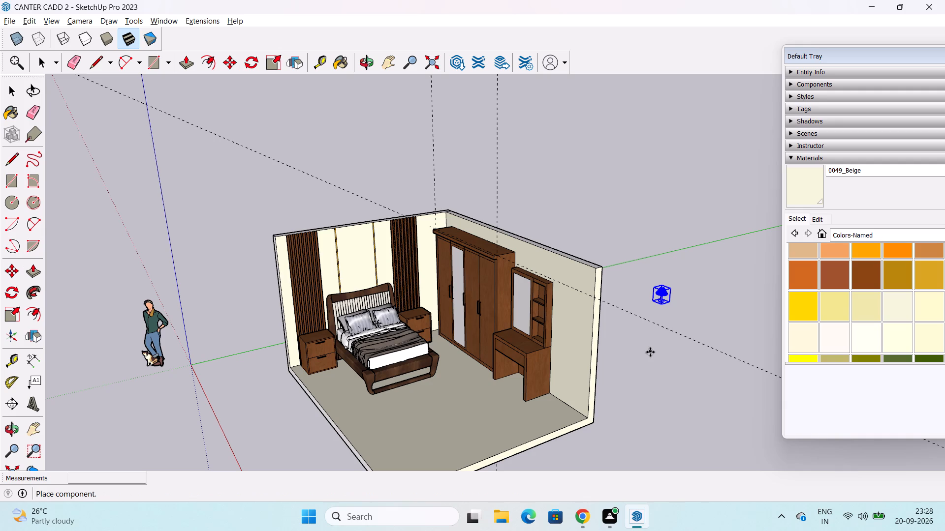
scroll(644, 355, "down", 4)
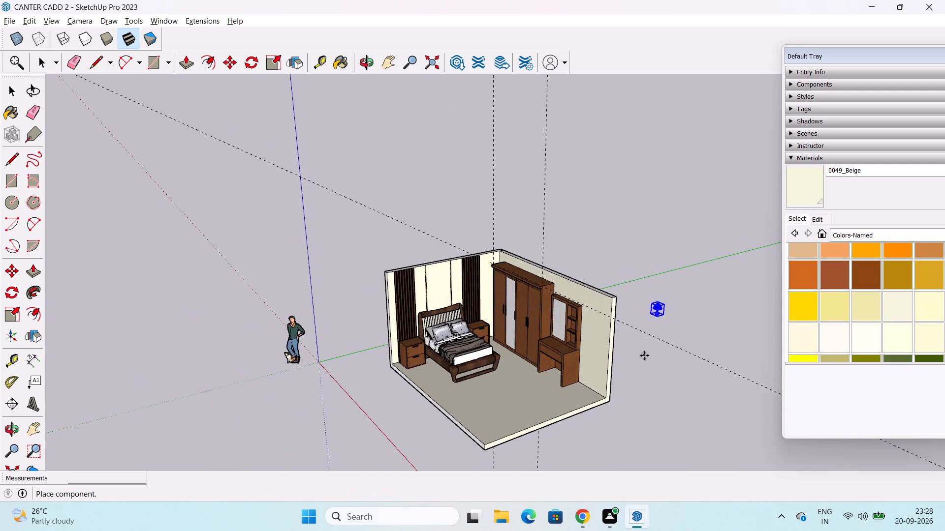
scroll(644, 355, "down", 7)
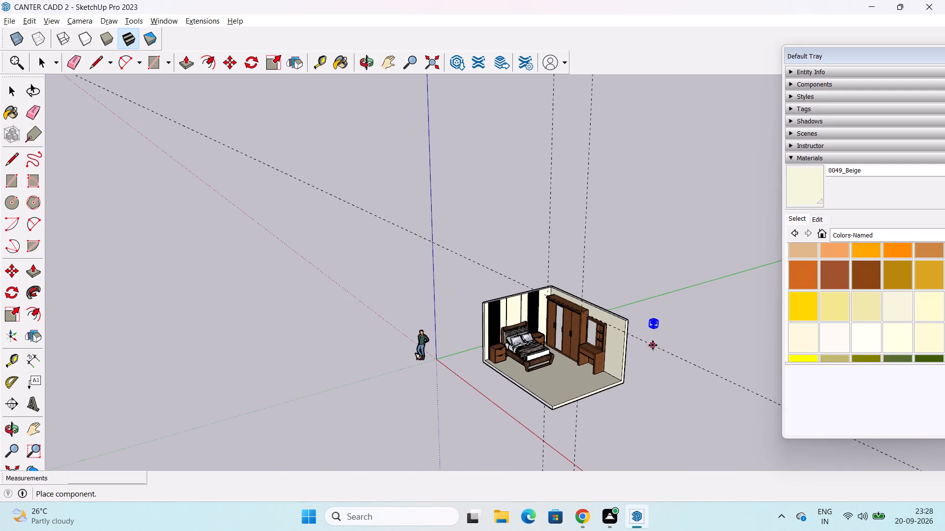
middle_click_drag(653, 345, 564, 326, "shift")
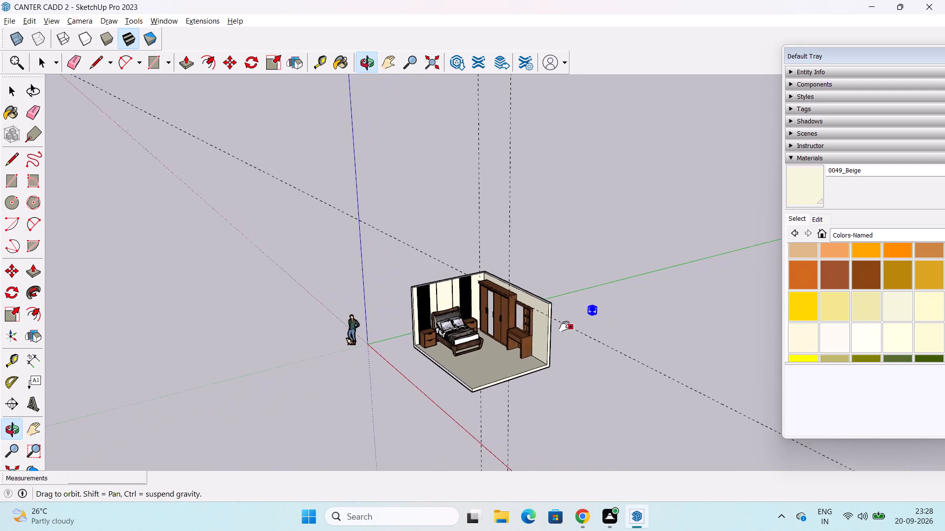
middle_click_drag(564, 326, 409, 296, "shift")
left_click(451, 305)
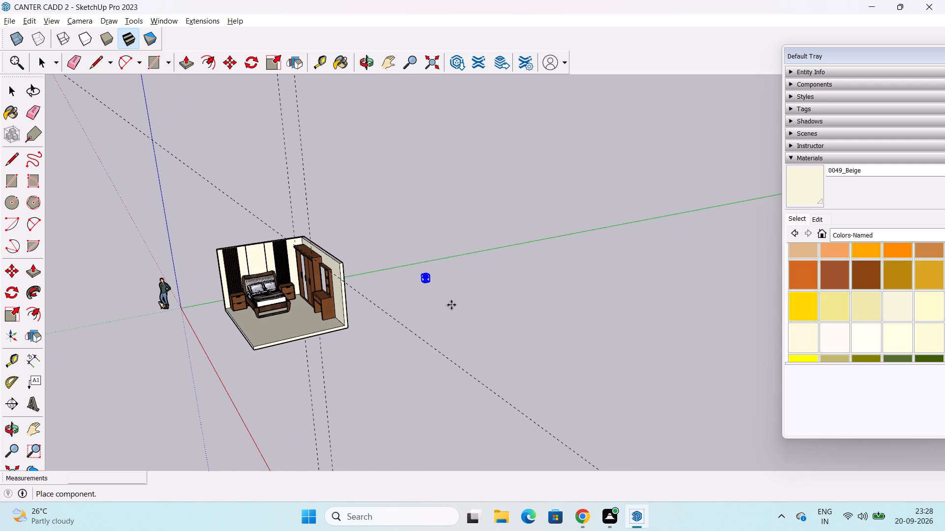
Scale up the imported stool in height, then by about 2.40 along green and 2.78 along red.
scroll(542, 317, "down", 3)
scroll(504, 319, "up", 11)
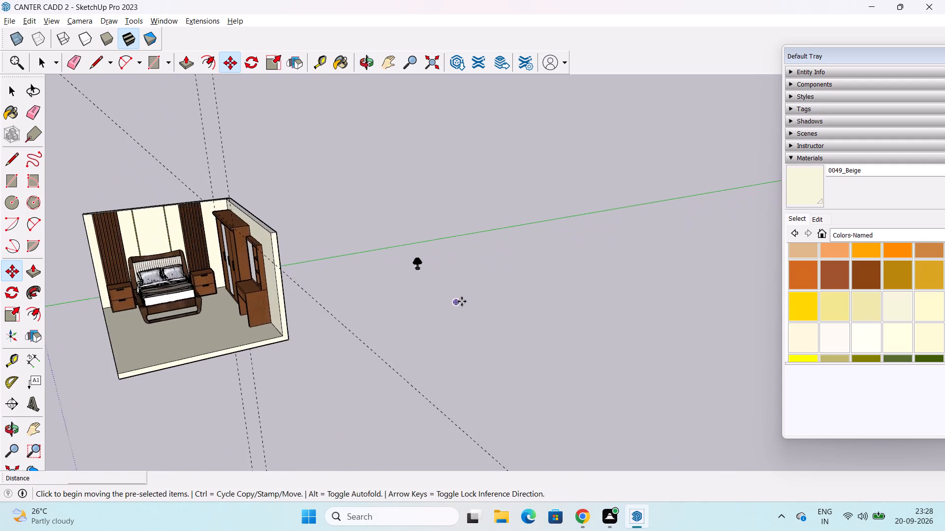
scroll(462, 301, "up", 20)
scroll(462, 301, "up", 5)
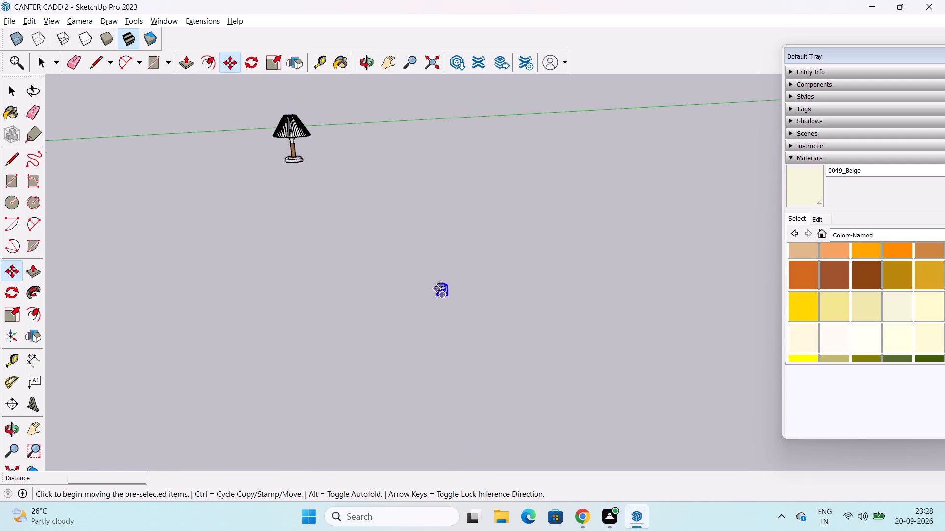
scroll(439, 287, "up", 19)
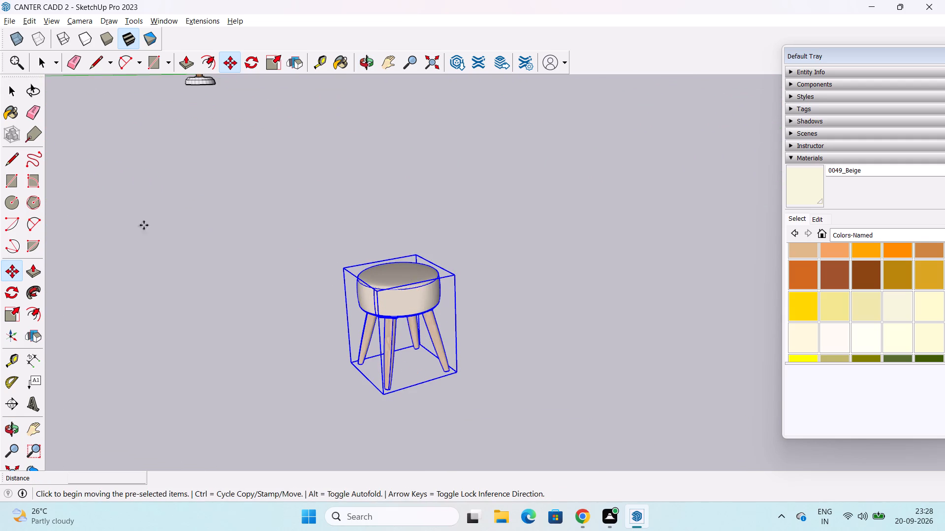
left_click(15, 319)
left_click_drag(403, 272, 403, 264)
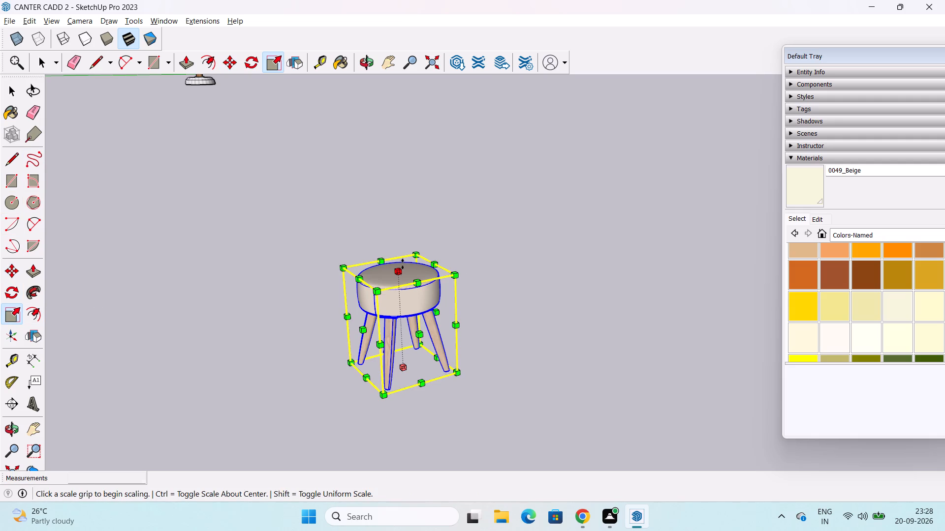
left_click_drag(403, 264, 412, 168)
left_click_drag(356, 280, 231, 289)
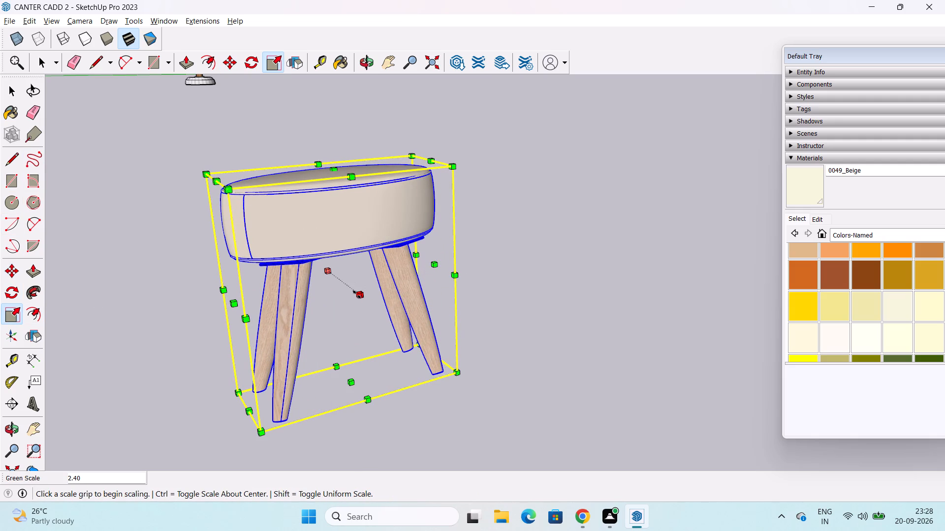
left_click_drag(357, 295, 404, 386)
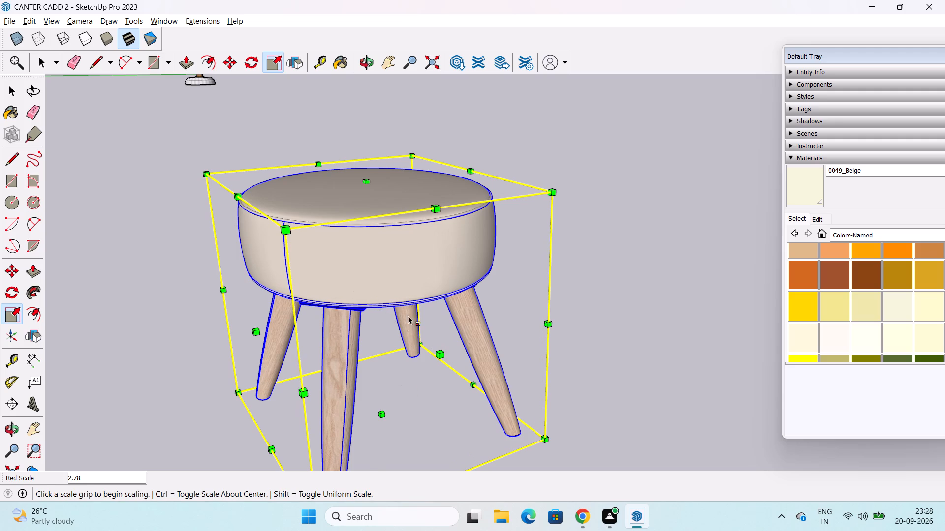
Enlarge the stool again by about 2.65 along blue and 2.26 along green, widening it along red to match.
middle_click_drag(408, 316, 388, 459)
scroll(417, 393, "down", 11)
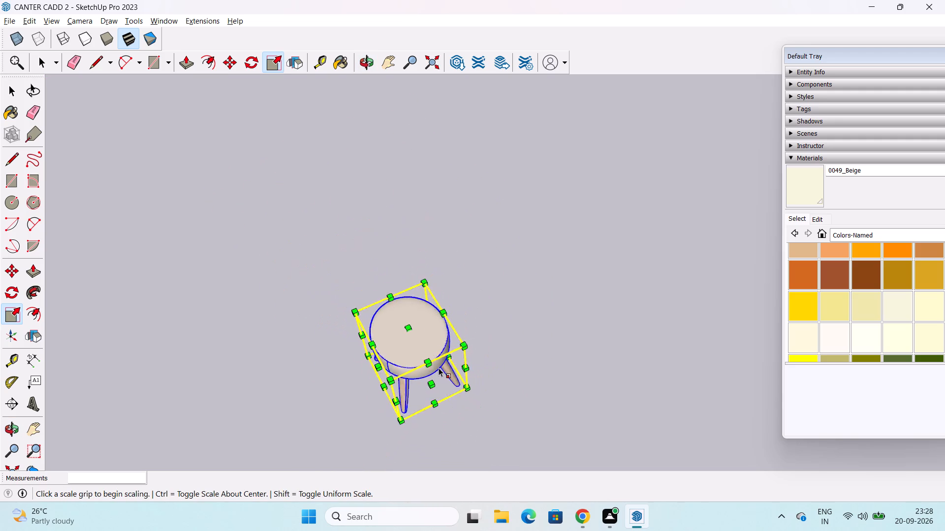
scroll(439, 368, "down", 16)
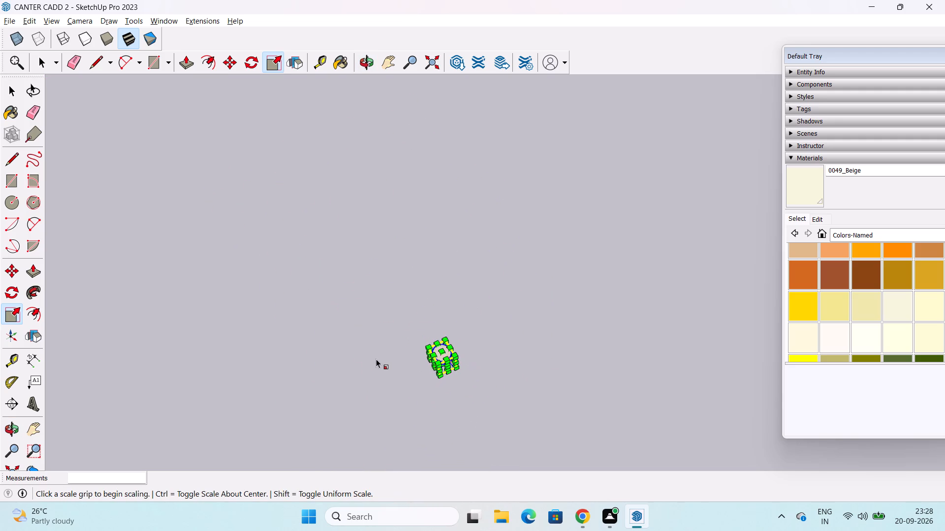
scroll(372, 358, "down", 2)
middle_click_drag(357, 349, 666, 274, "shift")
scroll(661, 272, "down", 8)
scroll(691, 263, "up", 3)
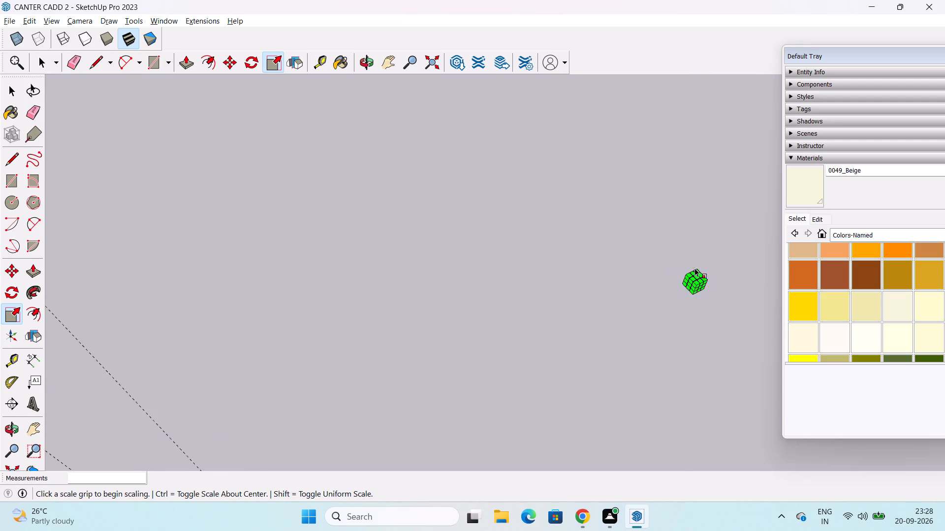
scroll(694, 268, "up", 5)
scroll(694, 320, "up", 1)
middle_click_drag(694, 320, 550, 298)
scroll(560, 275, "up", 7)
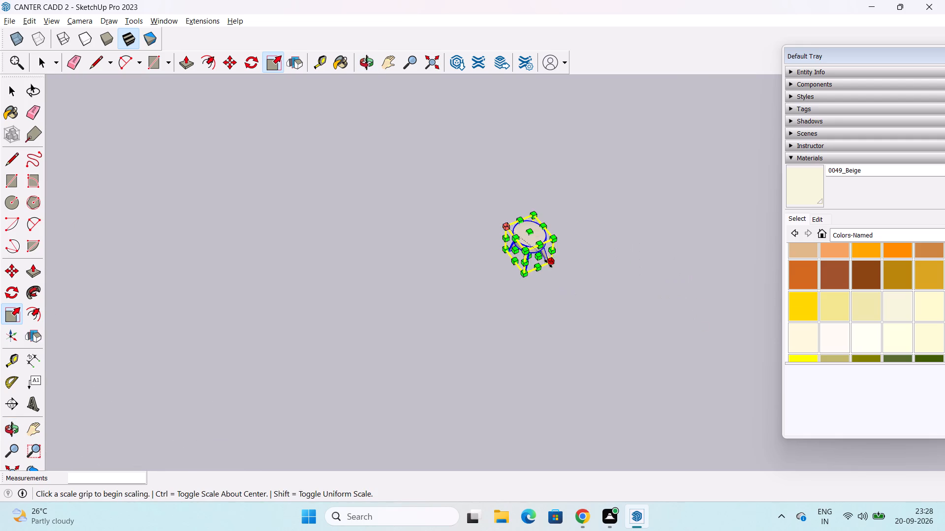
scroll(548, 264, "up", 6)
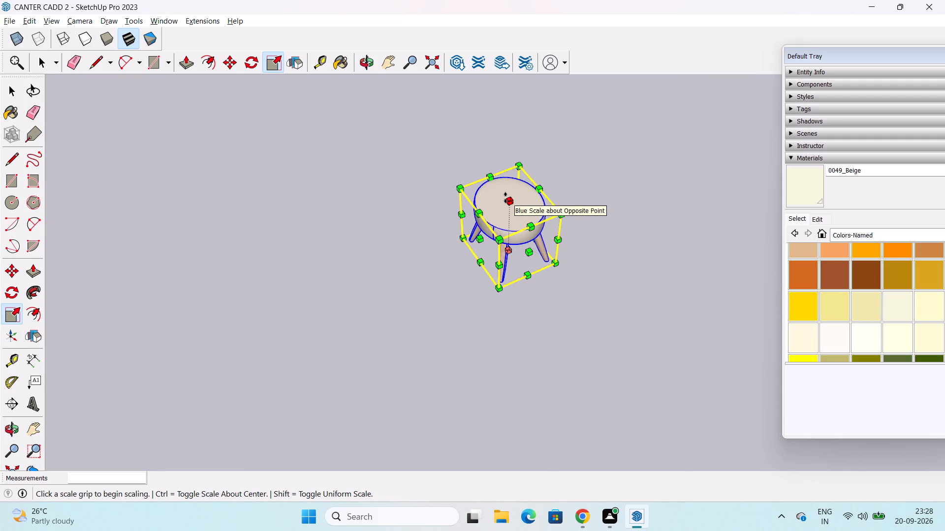
left_click_drag(505, 198, 535, 99)
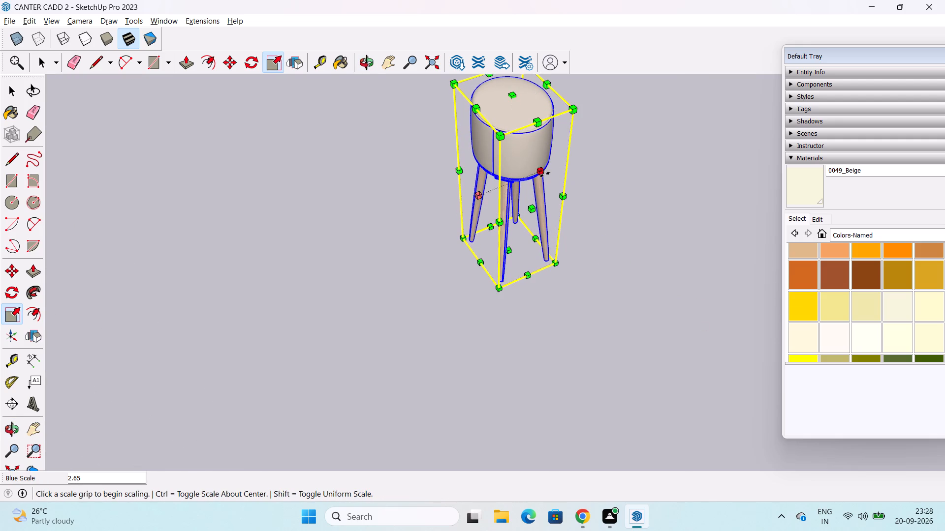
left_click_drag(532, 209, 581, 277)
left_click_drag(496, 220, 420, 237)
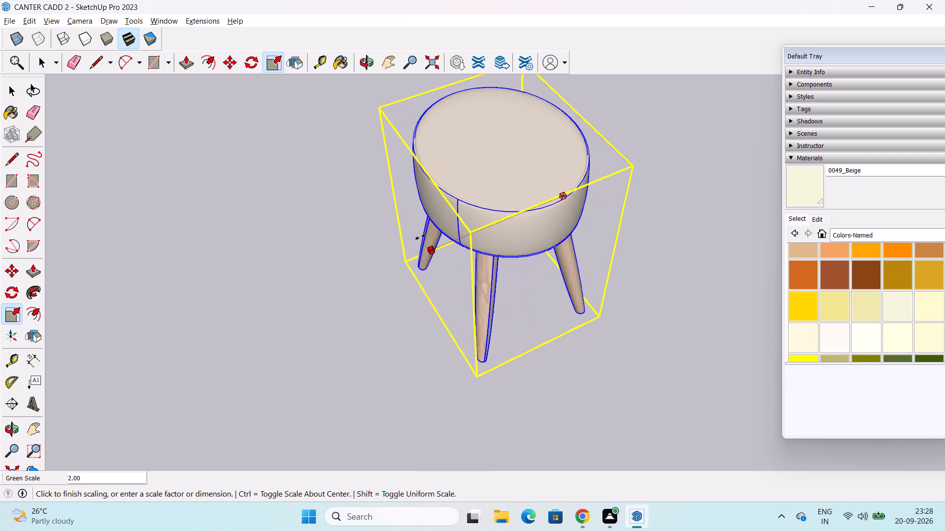
left_click_drag(420, 237, 408, 245)
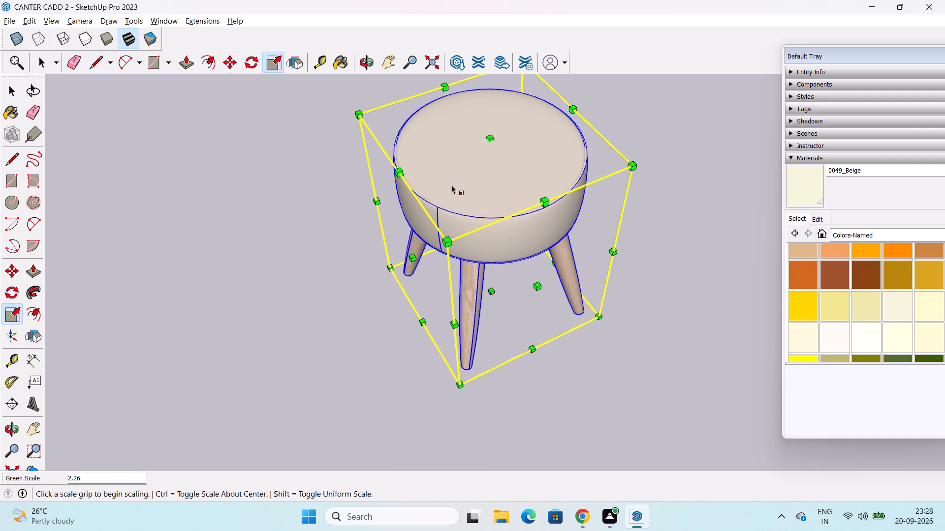
Enlarge the stool further in height, by about 1.44 along green and proportionally along red, and compare its size with the bedroom.
scroll(451, 186, "down", 7)
middle_click_drag(450, 194, 463, 217, "shift")
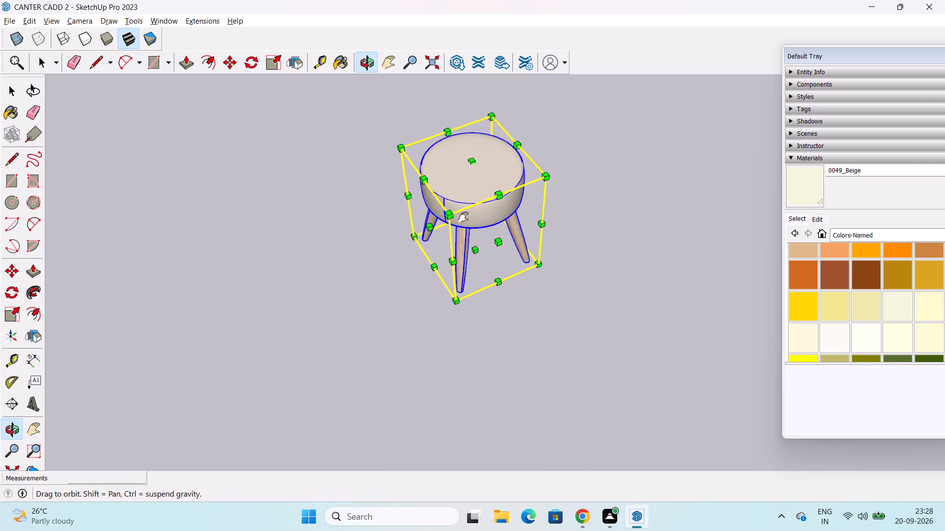
middle_click_drag(463, 217, 473, 242, "shift")
left_click_drag(494, 206, 508, 156)
left_click_drag(450, 248, 407, 265)
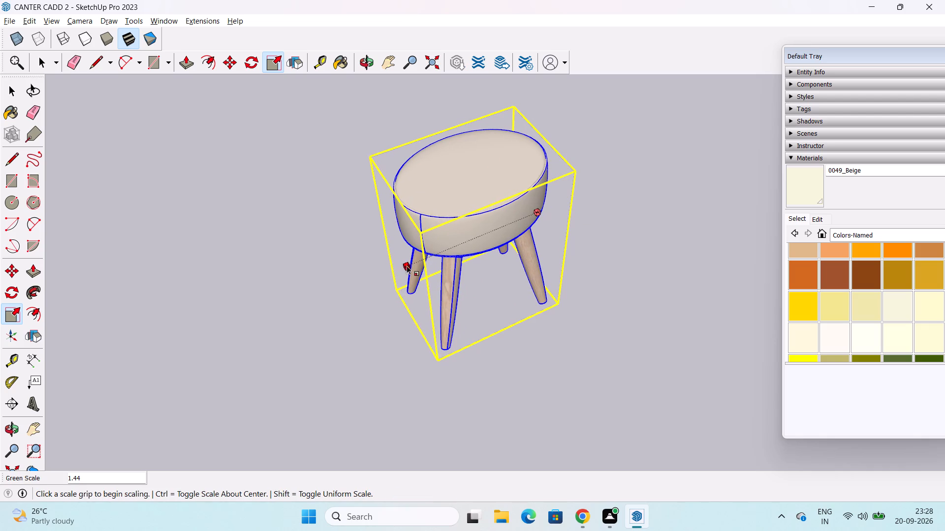
left_click_drag(502, 275, 519, 309)
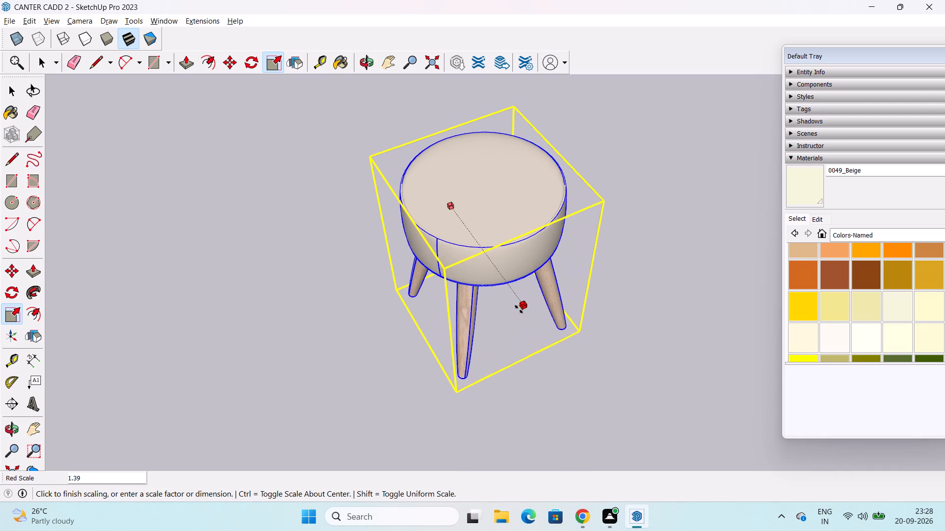
left_click_drag(519, 309, 520, 315)
scroll(516, 291, "down", 15)
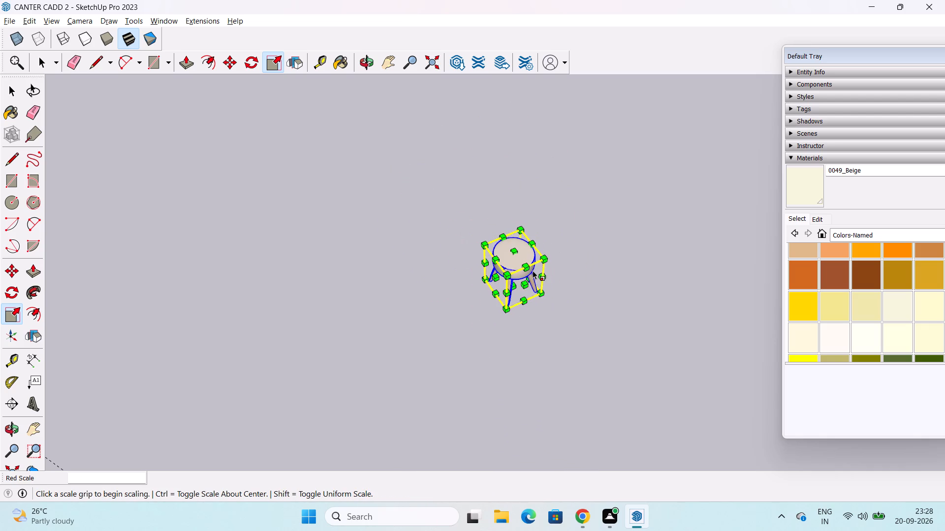
middle_click_drag(397, 288, 701, 274, "shift")
scroll(534, 291, "down", 2)
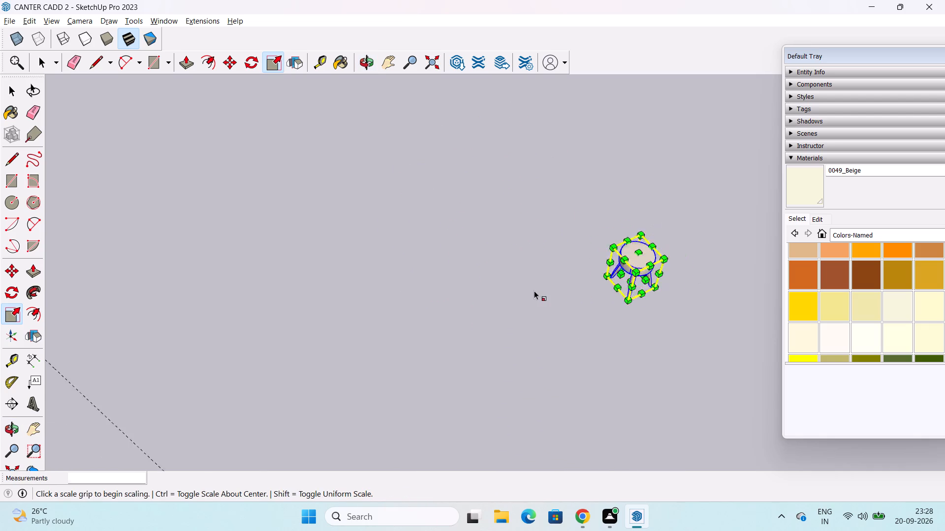
scroll(534, 291, "down", 7)
middle_click_drag(531, 297, 560, 290, "shift")
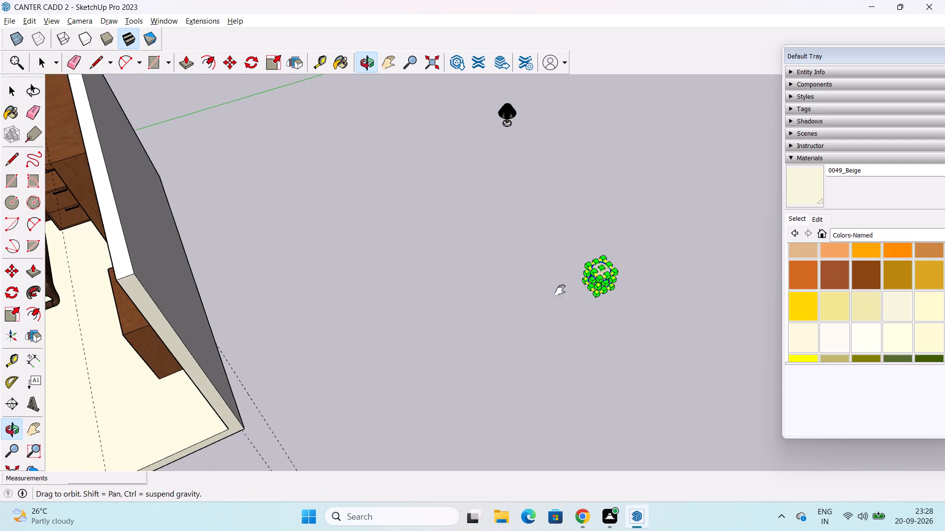
middle_click_drag(560, 290, 582, 287, "shift")
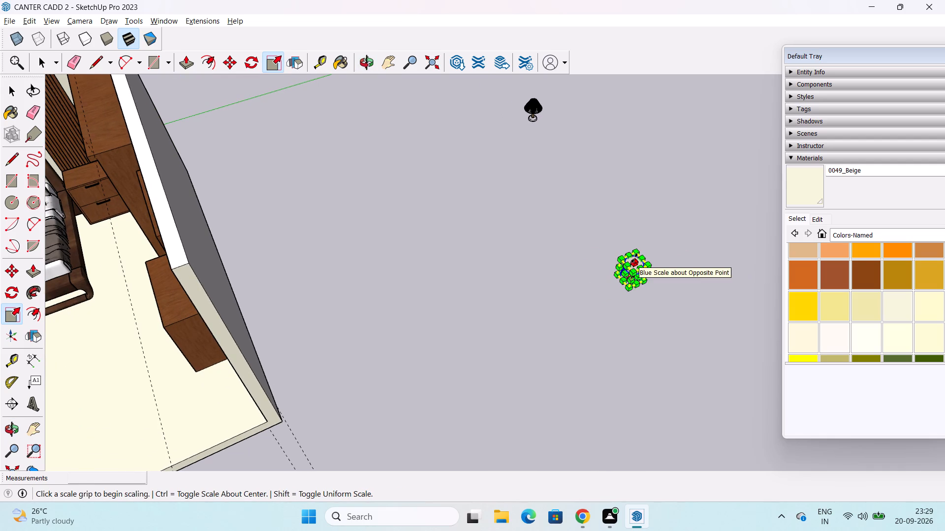
Scale the stool up by about 3.25 along blue, 2.81 along red and 2.60 along green.
left_click_drag(634, 258, 641, 225)
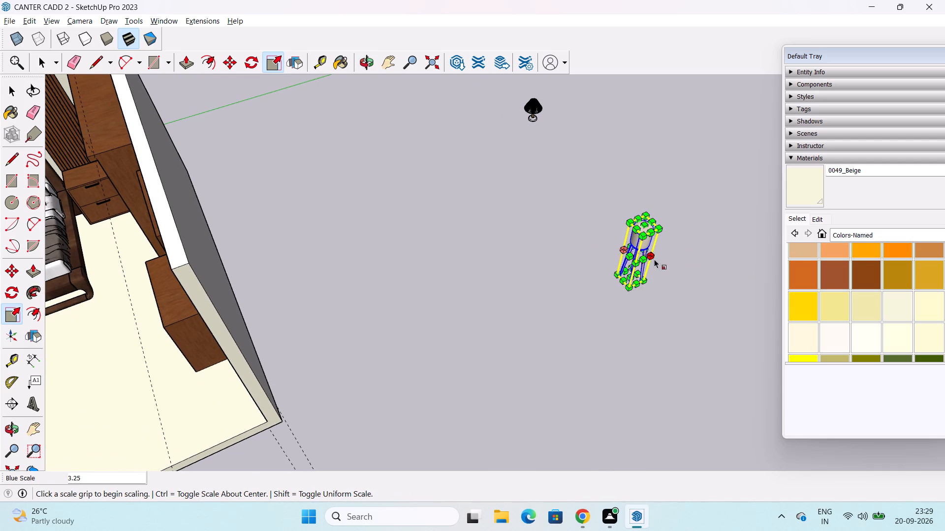
left_click_drag(646, 261, 668, 279)
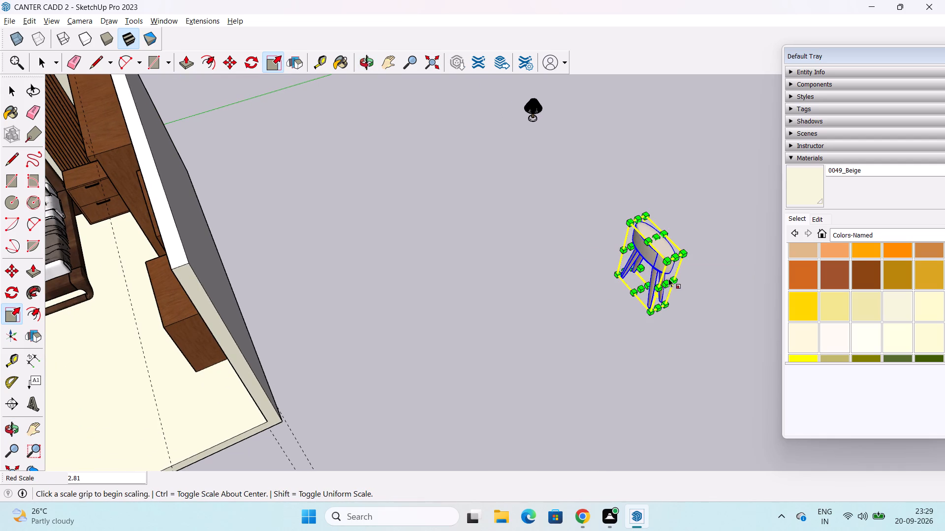
left_click_drag(639, 268, 614, 281)
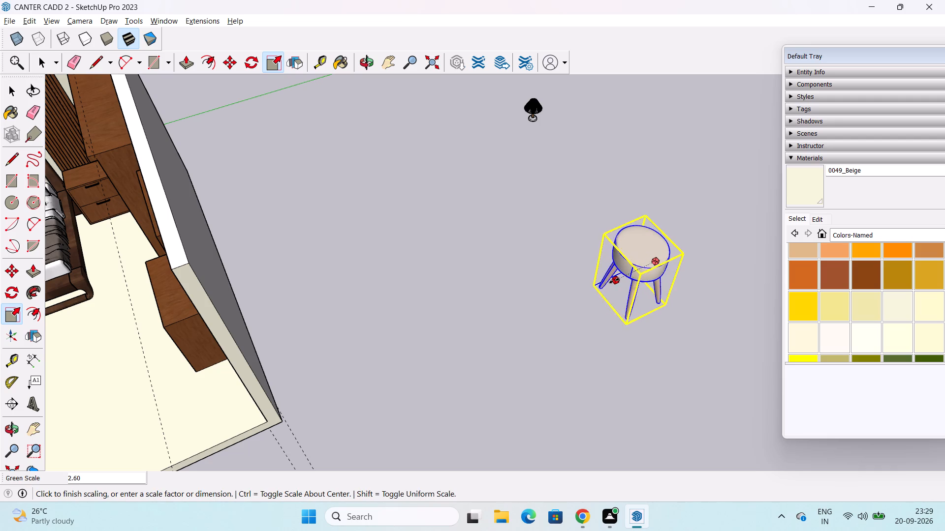
left_click_drag(614, 281, 614, 281)
key("space")
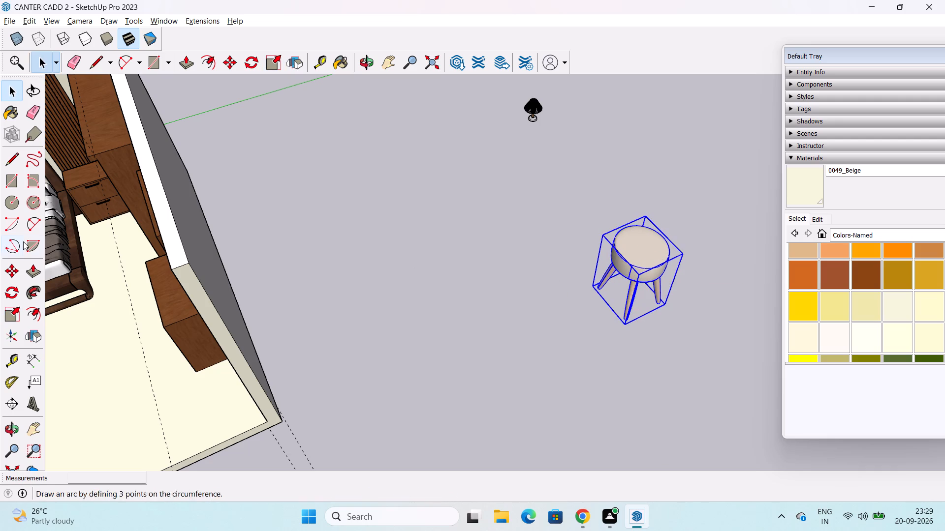
Move the stool by its bottom corner into the bedroom, onto the floor in front of the dressing unit.
left_click(6, 272)
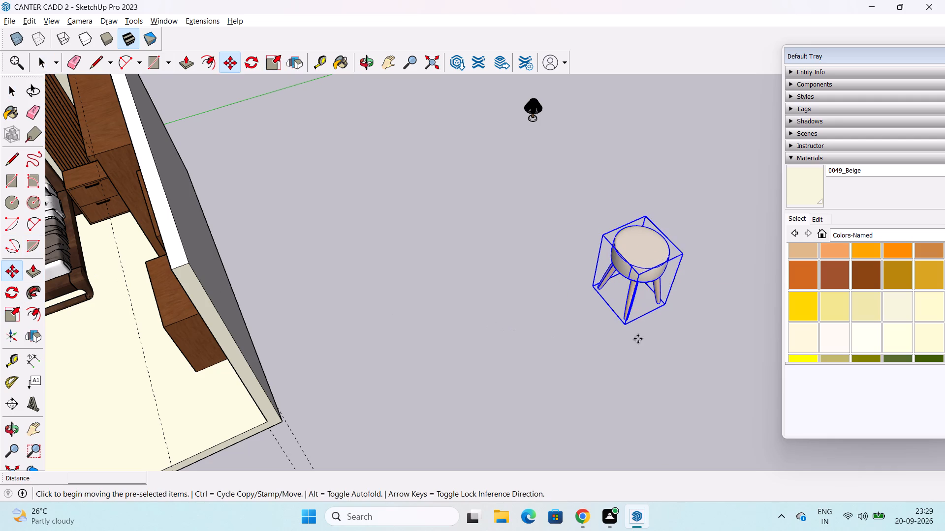
left_click(627, 324)
middle_click_drag(87, 390, 185, 326)
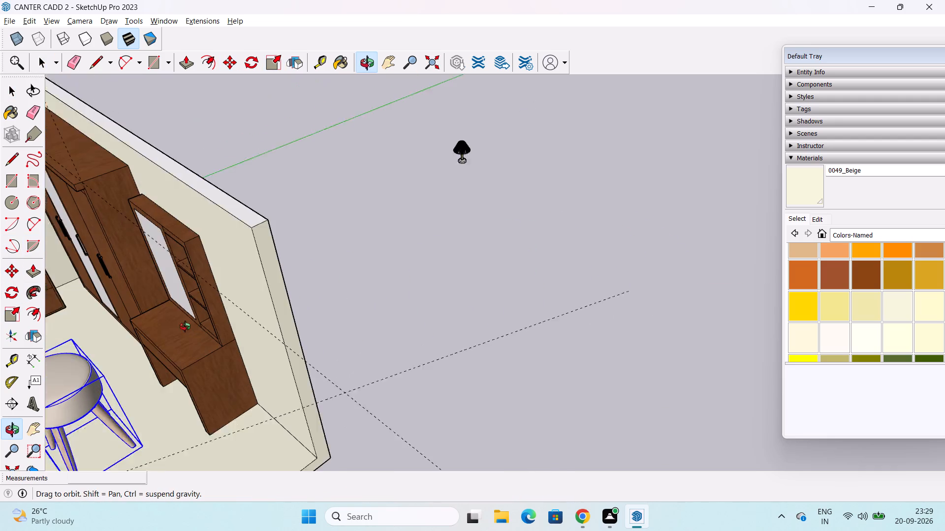
middle_click_drag(185, 326, 190, 324)
middle_click_drag(185, 349, 300, 235, "shift")
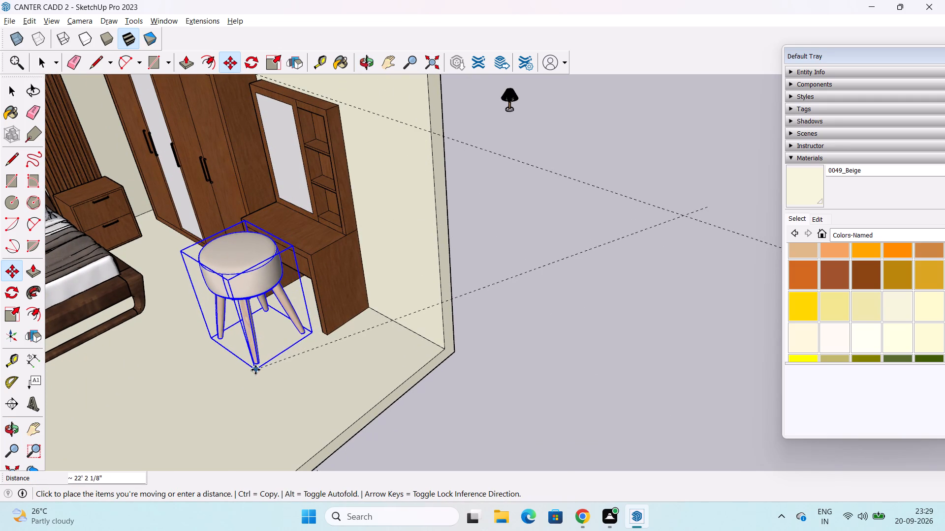
middle_click_drag(255, 376, 263, 358)
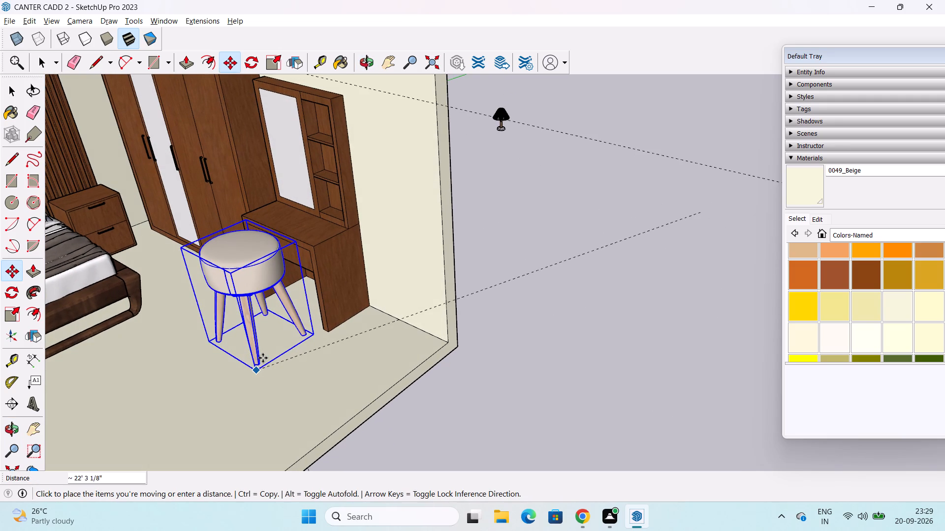
left_click(263, 358)
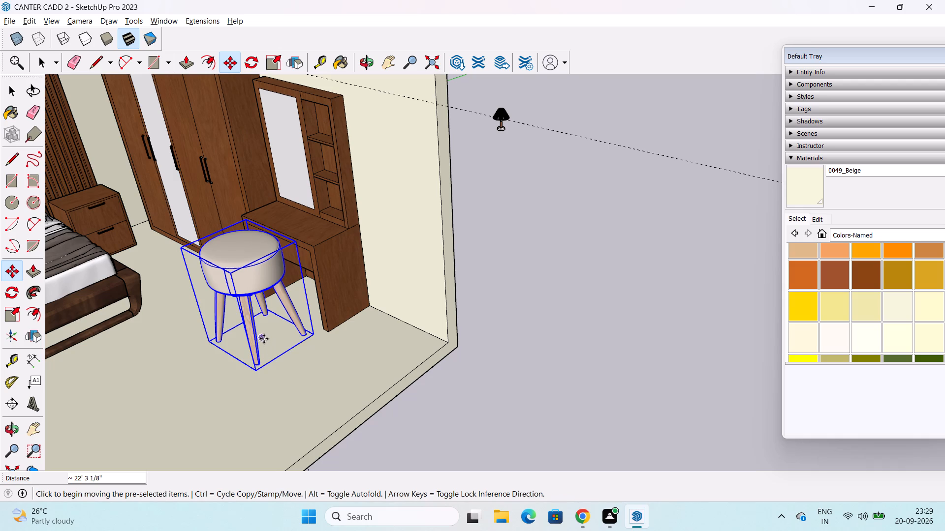
Reduce the stool's height slightly and widen it by about 1.08 along green.
left_click(13, 319)
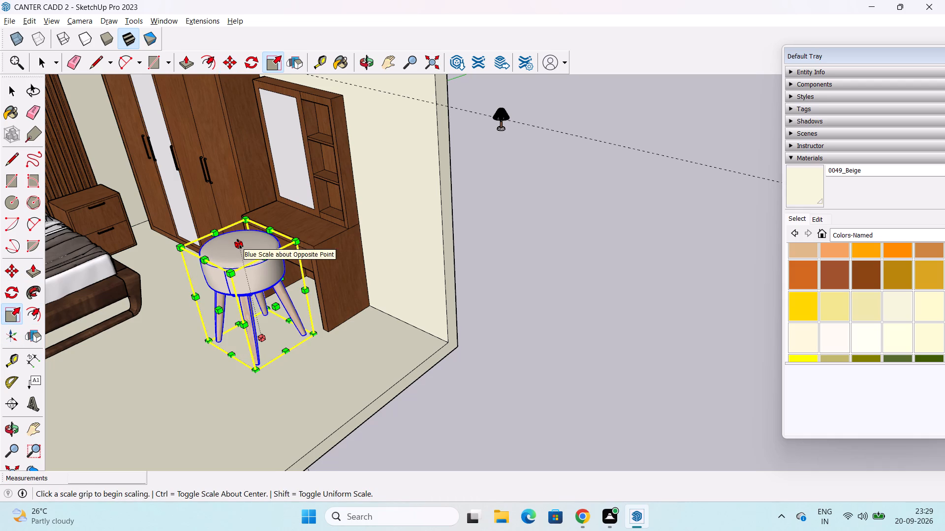
left_click_drag(239, 244, 242, 257)
middle_click_drag(263, 302, 266, 385)
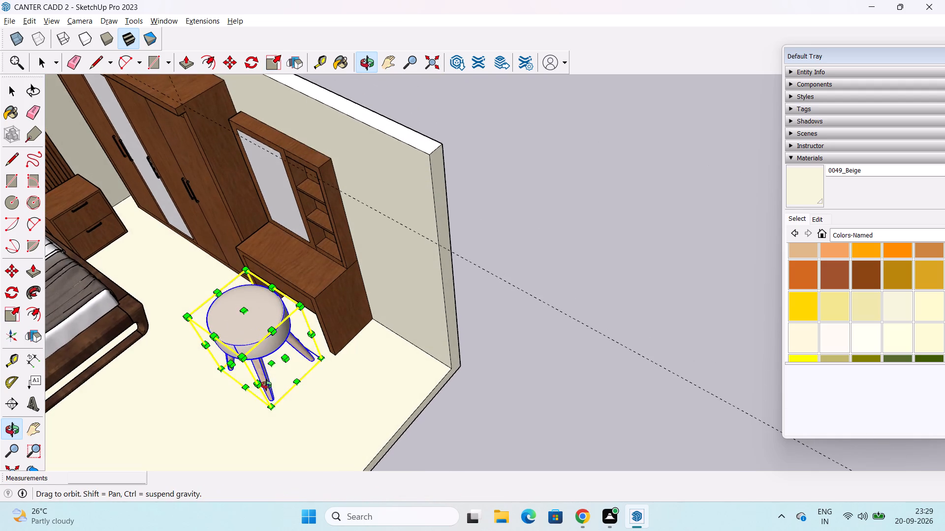
middle_click_drag(266, 385, 291, 358)
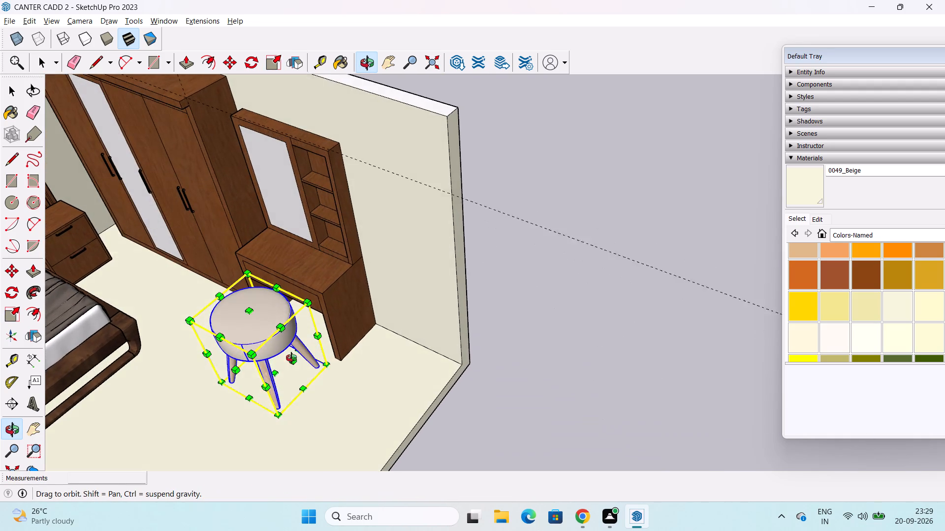
middle_click_drag(291, 358, 292, 355)
left_click_drag(234, 369, 229, 371)
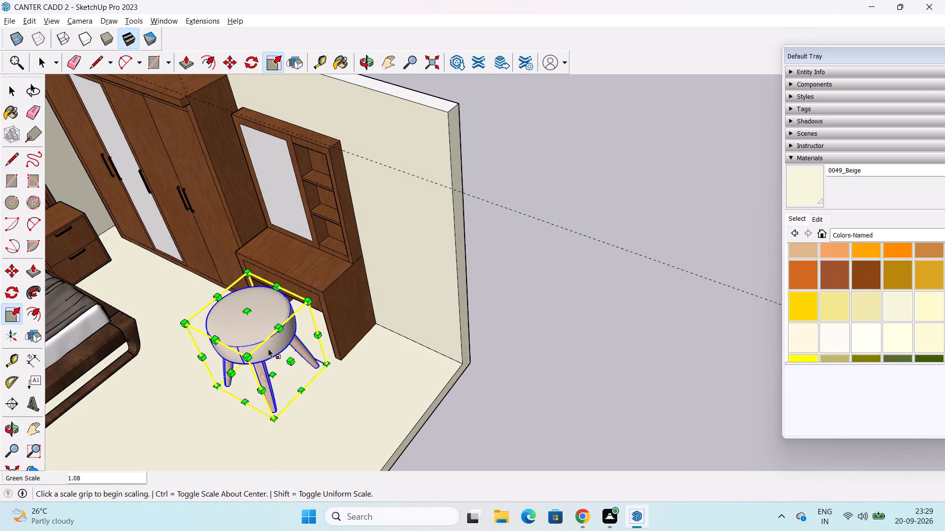
key("space")
Examine the stool's proportions against the dressing unit, wardrobe and bed from lower and wider views.
middle_click_drag(220, 325, 223, 181)
left_click(471, 419)
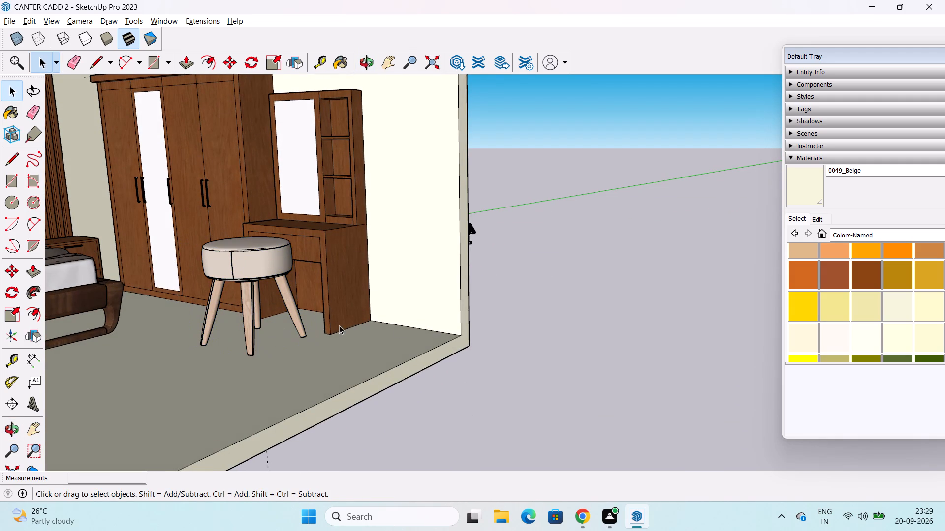
scroll(271, 273, "down", 1)
scroll(270, 227, "down", 1)
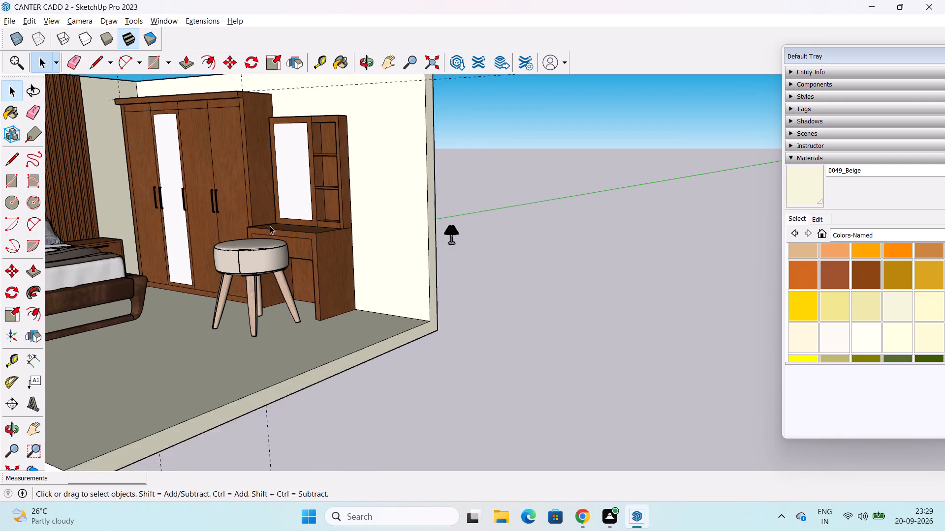
scroll(270, 226, "down", 1)
middle_click_drag(270, 226, 274, 246)
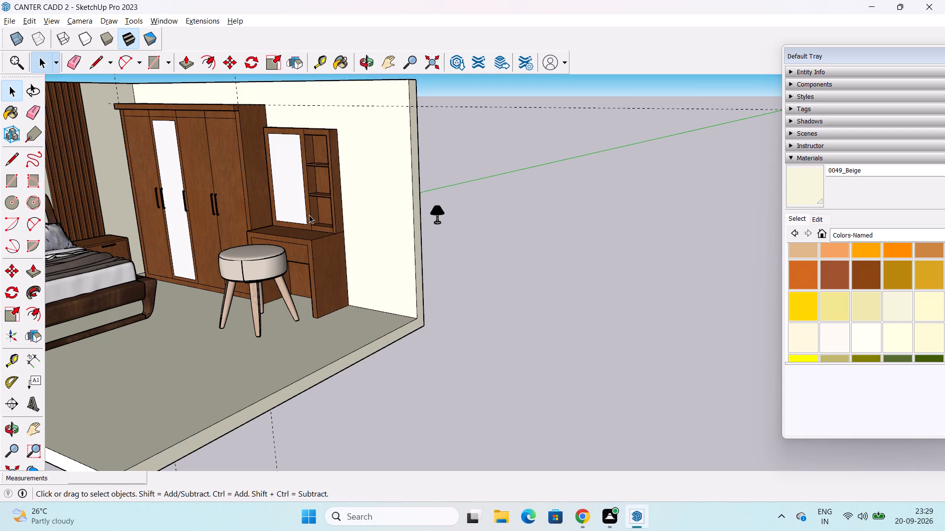
scroll(257, 227, "down", 2)
middle_click_drag(202, 245, 340, 277)
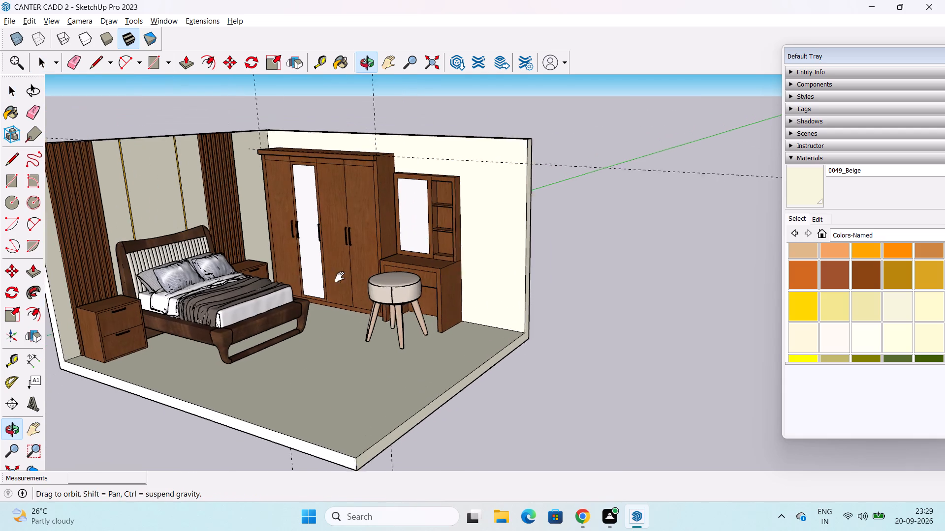
middle_click_drag(340, 277, 340, 277)
Import the Table+Lamp model from Downloads and place it on top of the nightstand farther from the wardrobe.
left_click(6, 20)
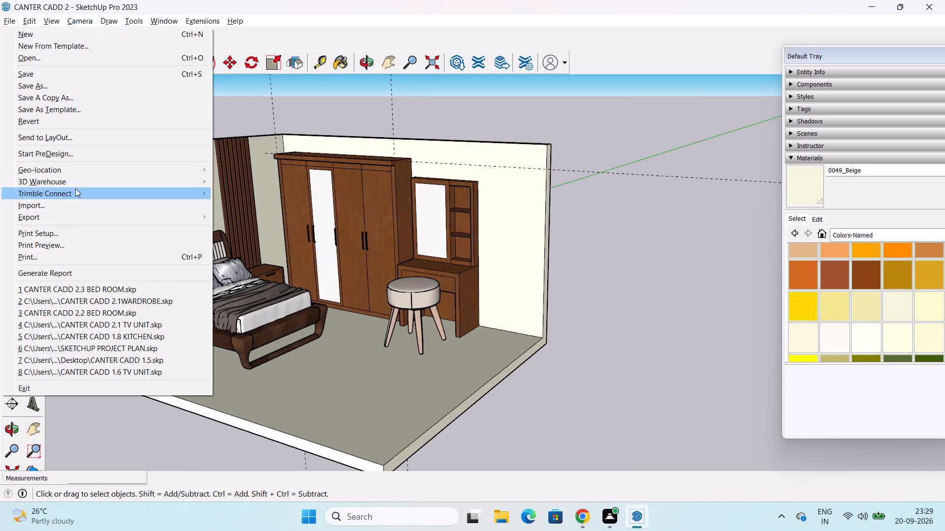
left_click(84, 205)
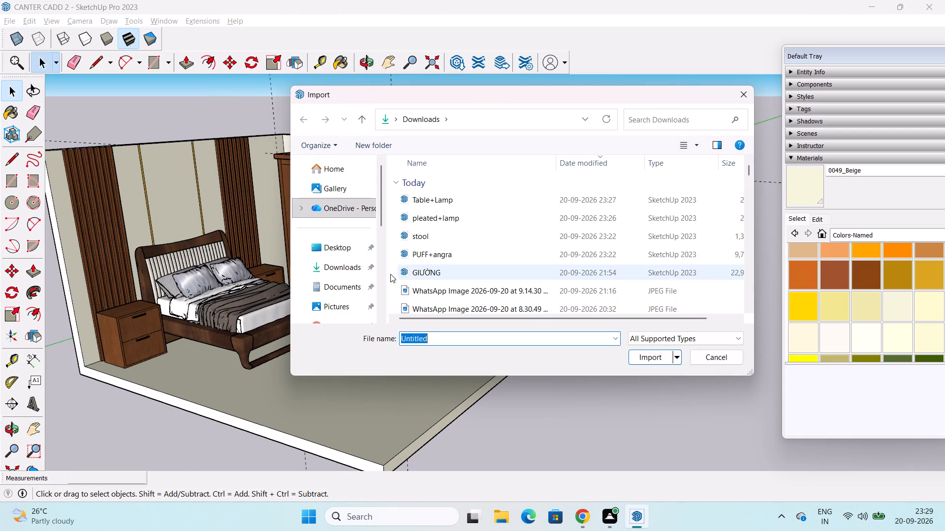
left_click(344, 266)
scroll(477, 247, "up", 1)
left_click(477, 201)
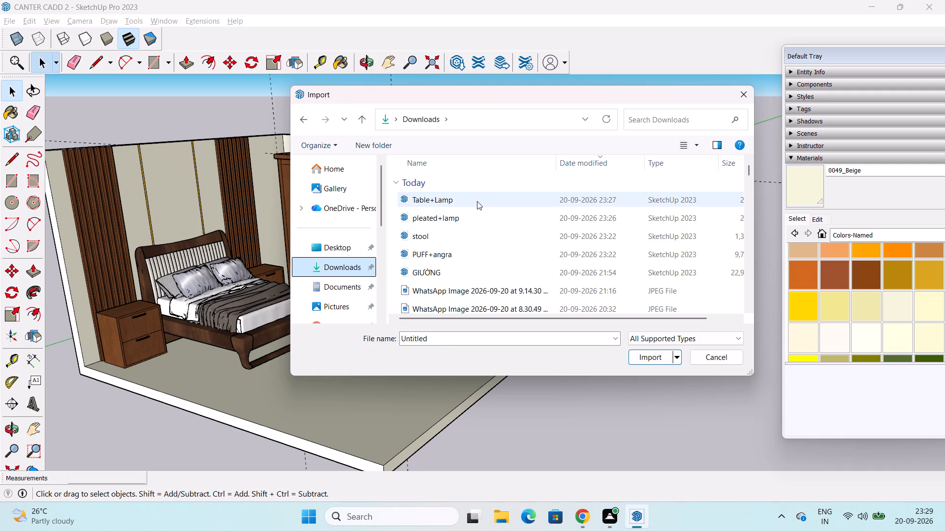
left_click(640, 355)
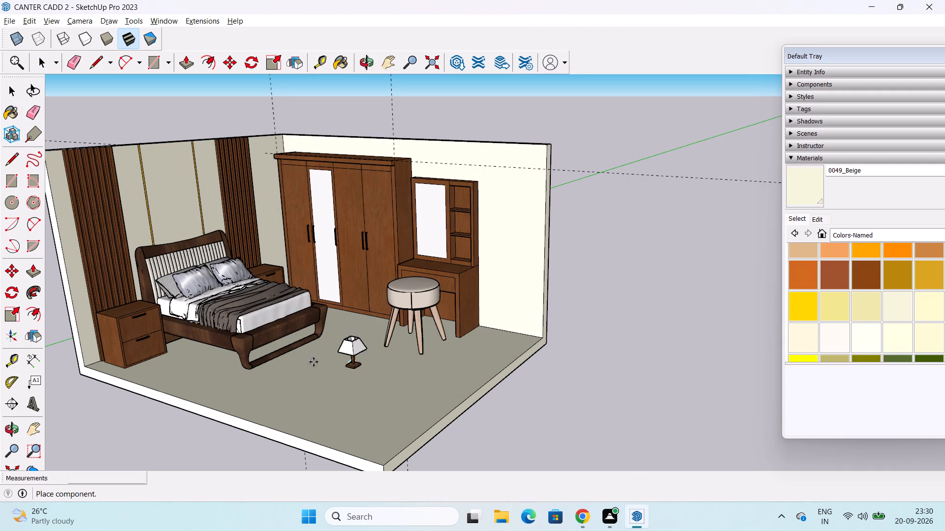
scroll(113, 317, "up", 8)
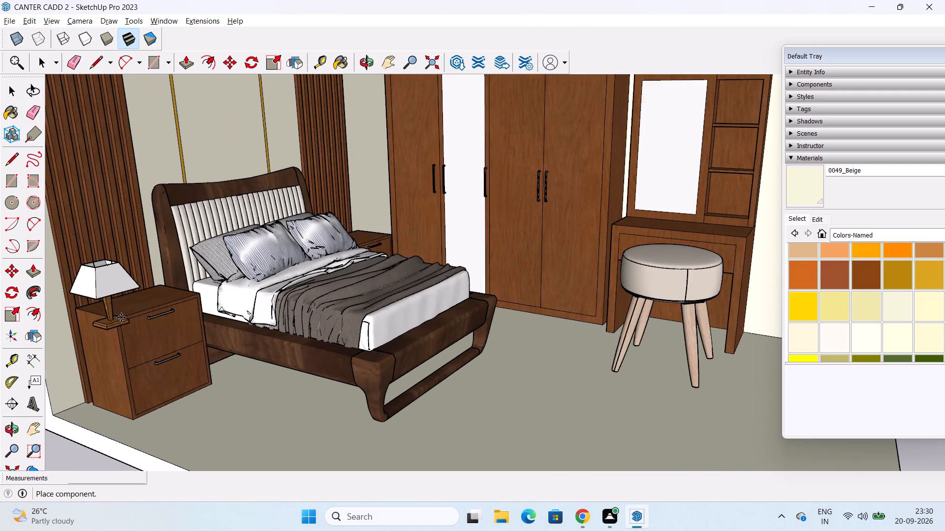
scroll(121, 318, "up", 2)
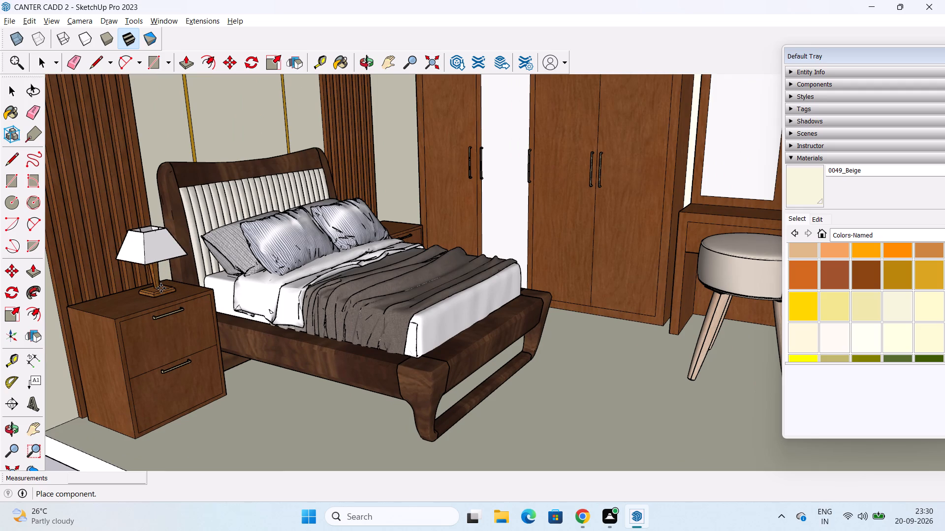
left_click(144, 293)
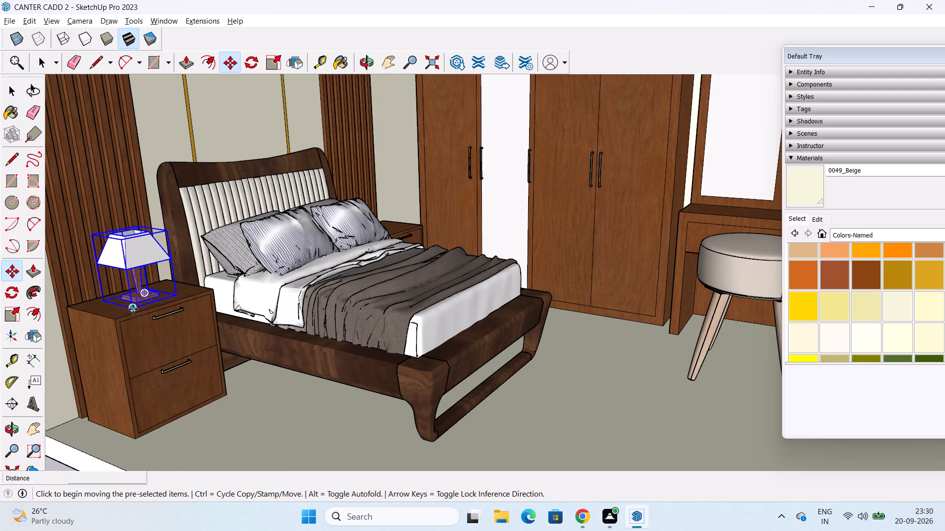
Copy the table lamp about 7' 11 3/4" onto the nightstand beside the wardrobe.
left_click(132, 310)
middle_click_drag(414, 228, 401, 234)
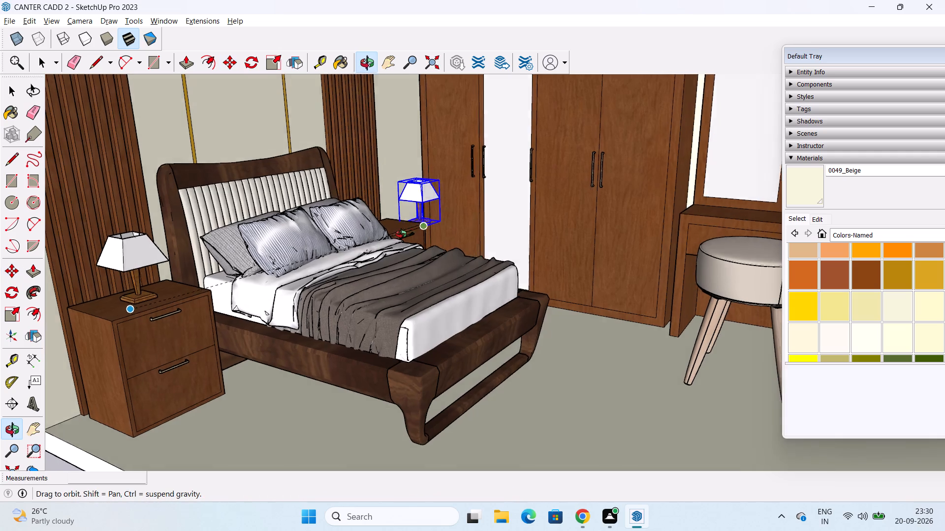
middle_click_drag(401, 234, 283, 270)
scroll(419, 214, "up", 6)
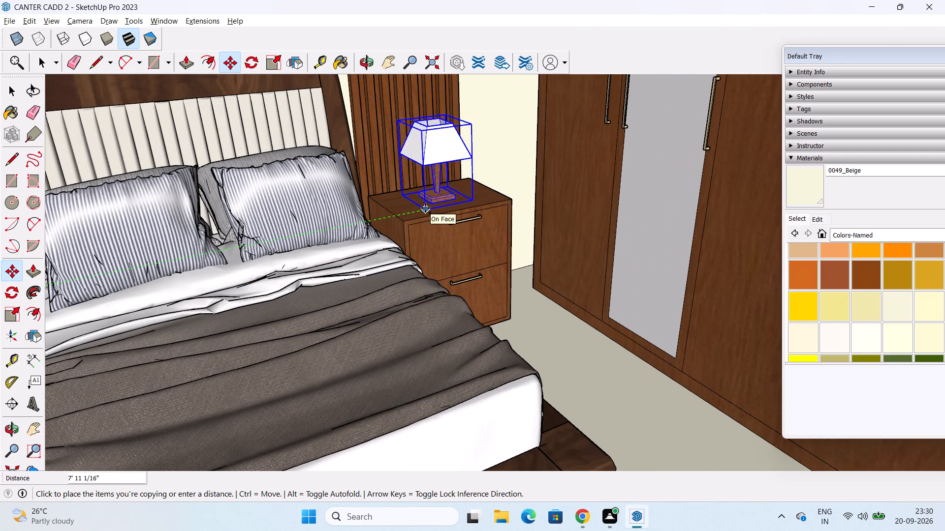
left_click(428, 205)
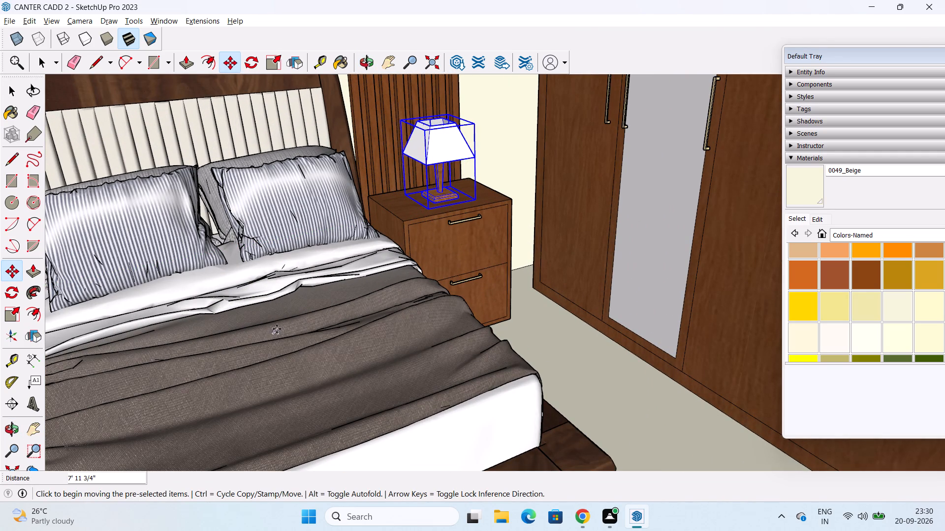
key("space")
scroll(268, 326, "down", 9)
middle_click_drag(287, 311, 430, 264, "shift")
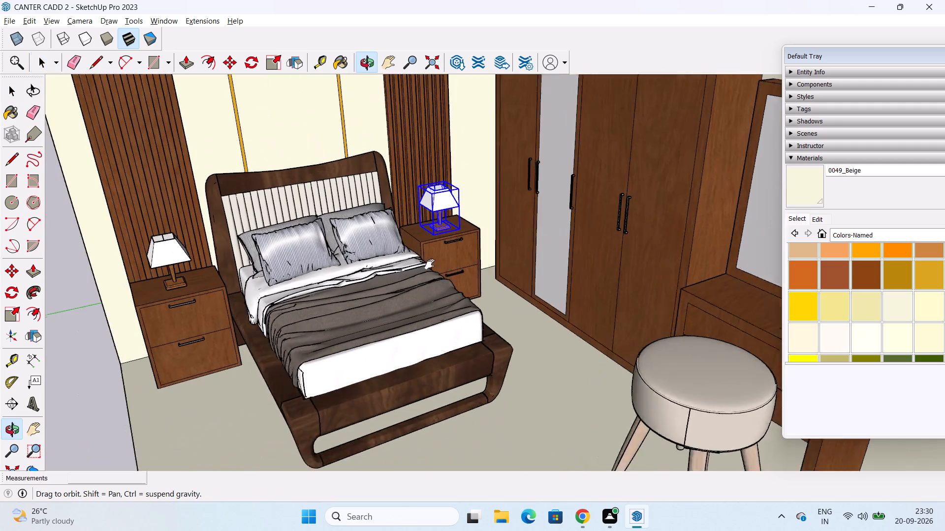
middle_click_drag(430, 264, 444, 254, "shift")
left_click(117, 397)
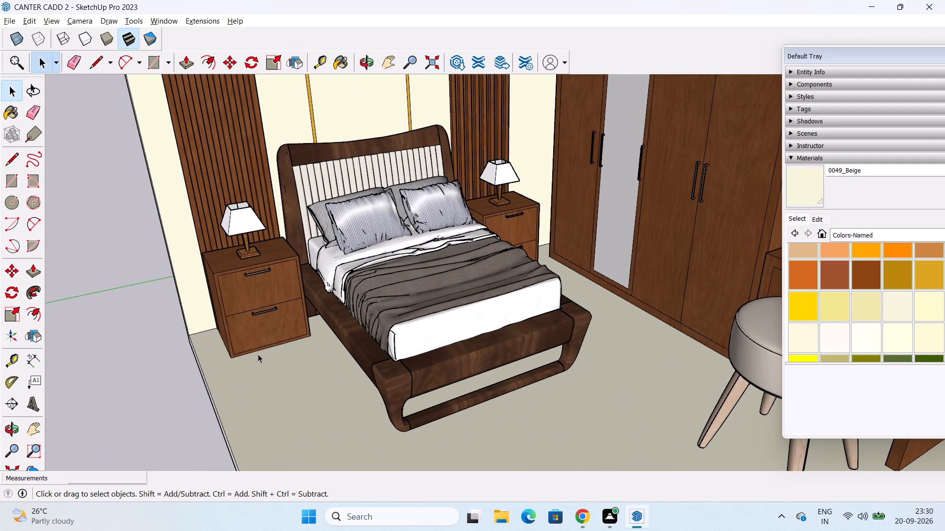
Scale the lamp on the nightstand farther from the wardrobe by about 1.19 along blue and 1.18 along green.
left_click(239, 218)
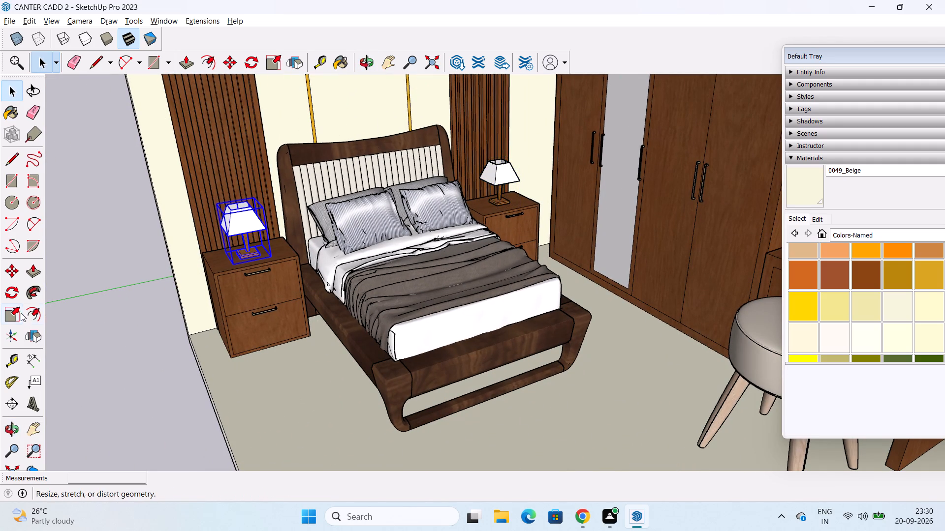
left_click_drag(11, 318, 22, 312)
left_click_drag(242, 201, 242, 196)
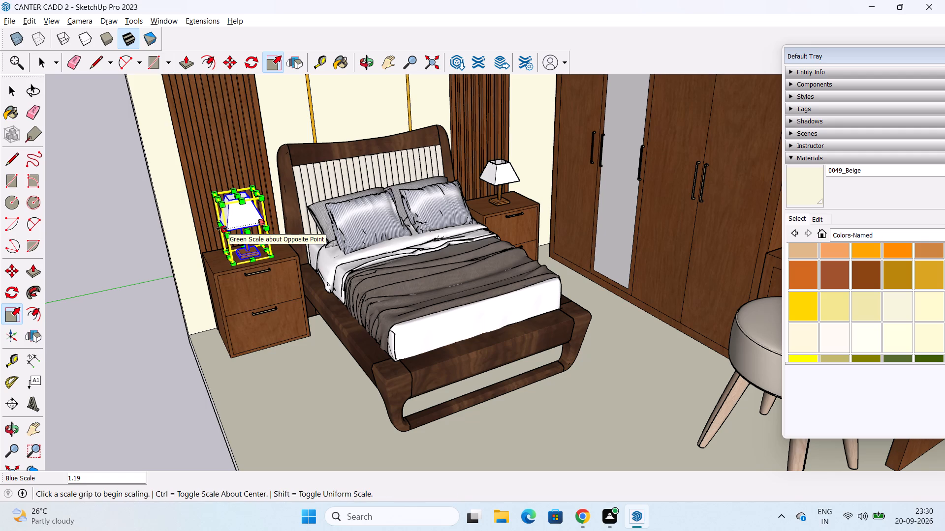
left_click_drag(221, 229, 216, 229)
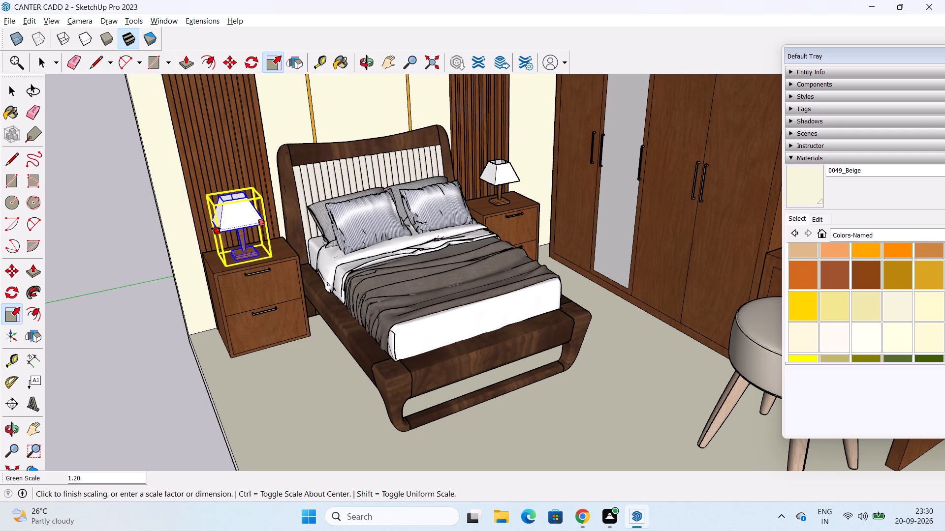
left_click_drag(216, 229, 217, 229)
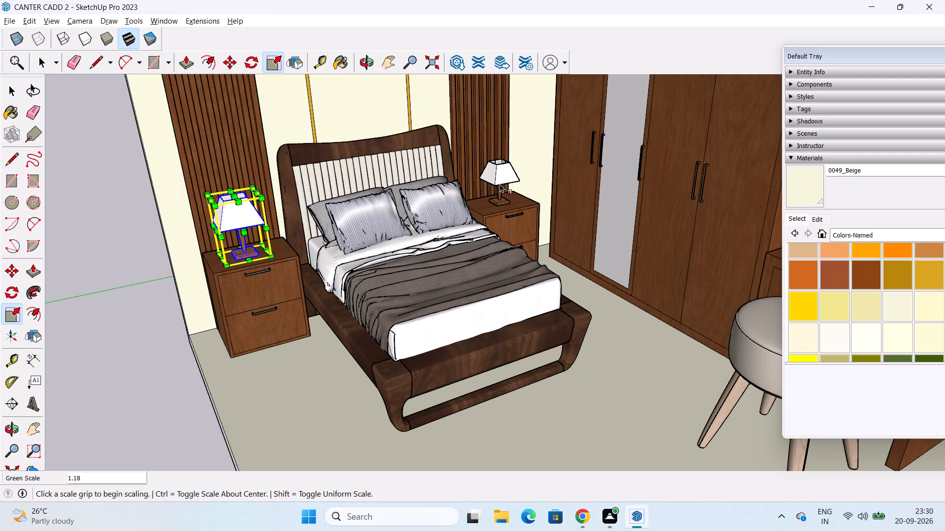
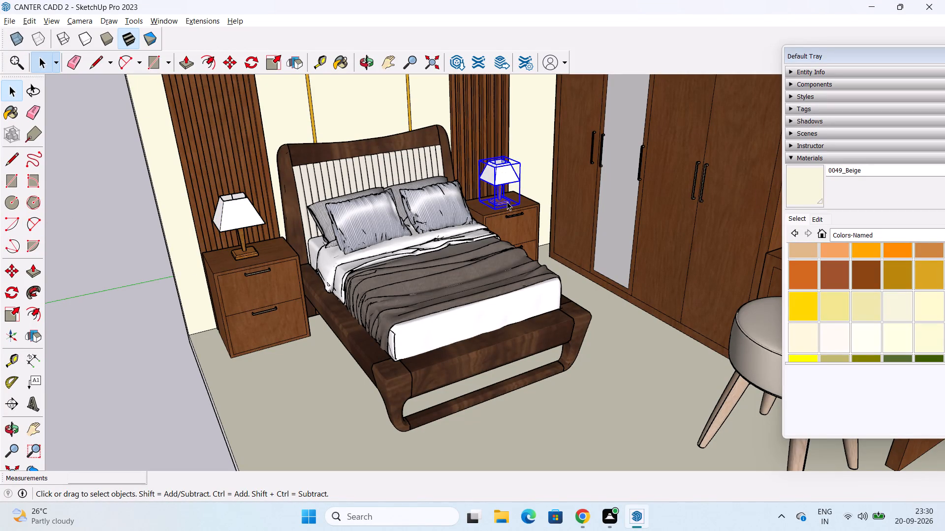
Replace the lamp on the nightstand beside the wardrobe with a copy of the enlarged lamp, moved about 8' 2 5/16" from the original.
key("Delete")
left_click(234, 221)
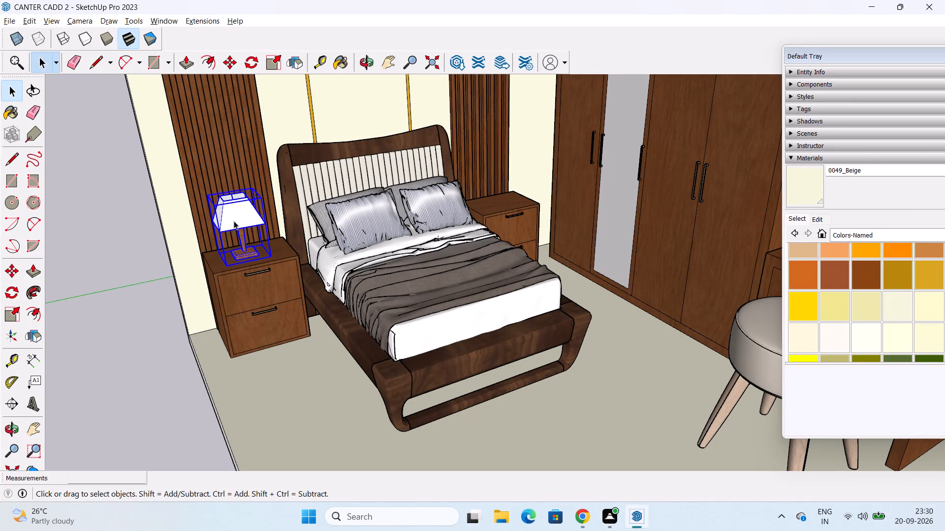
key("m")
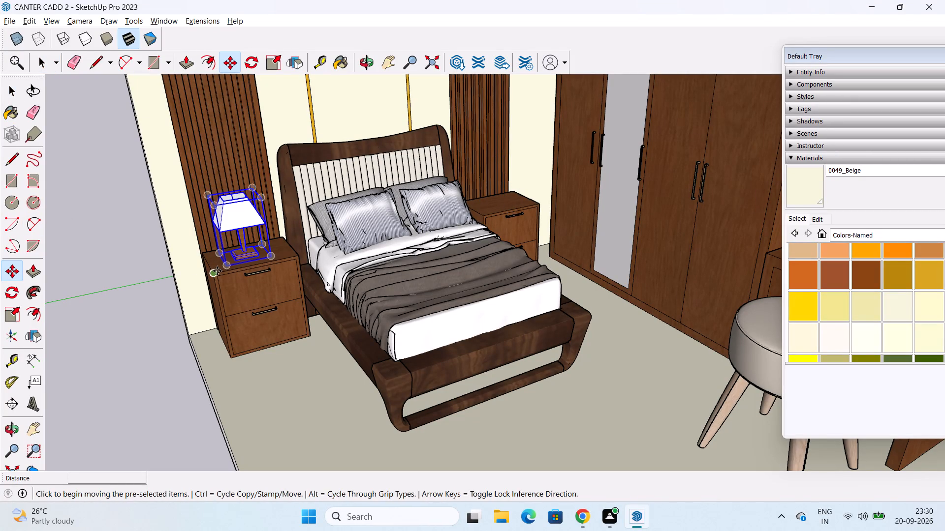
left_click(226, 265)
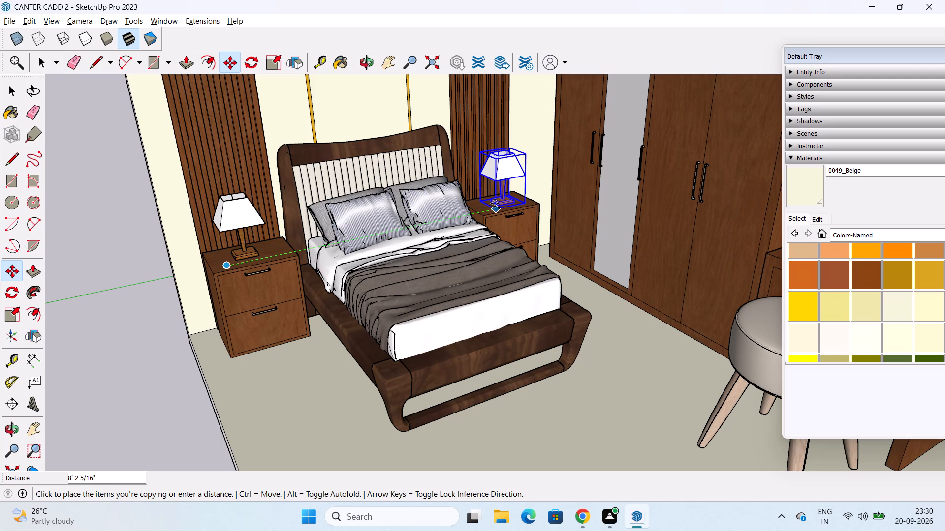
left_click(495, 203)
key("space")
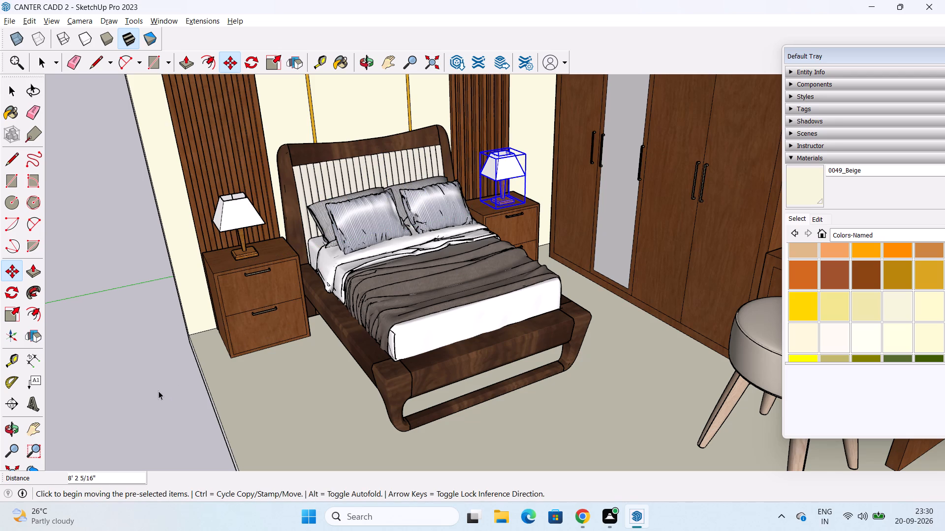
left_click(149, 401)
Examine the whole bedroom from several angles, checking both table lamps against the bed, wardrobe, dressing unit and stool.
scroll(346, 305, "down", 2)
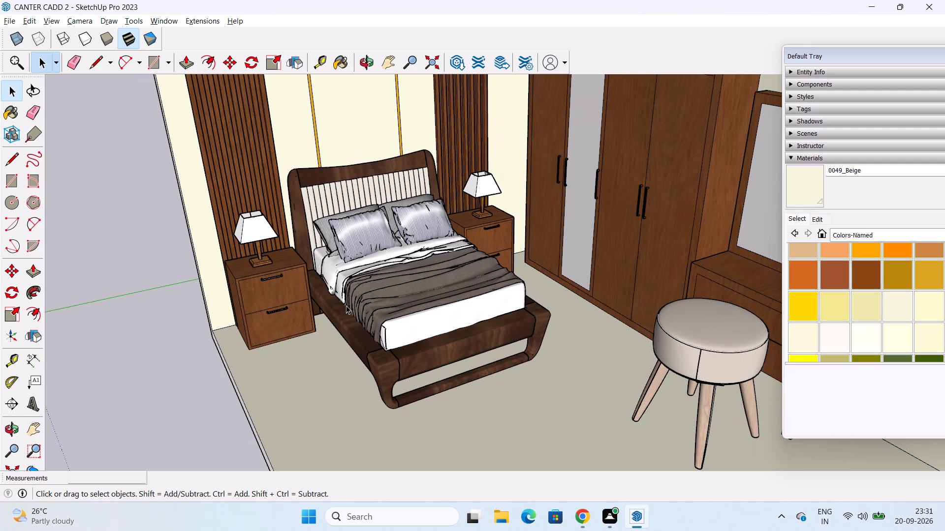
scroll(340, 318, "down", 2)
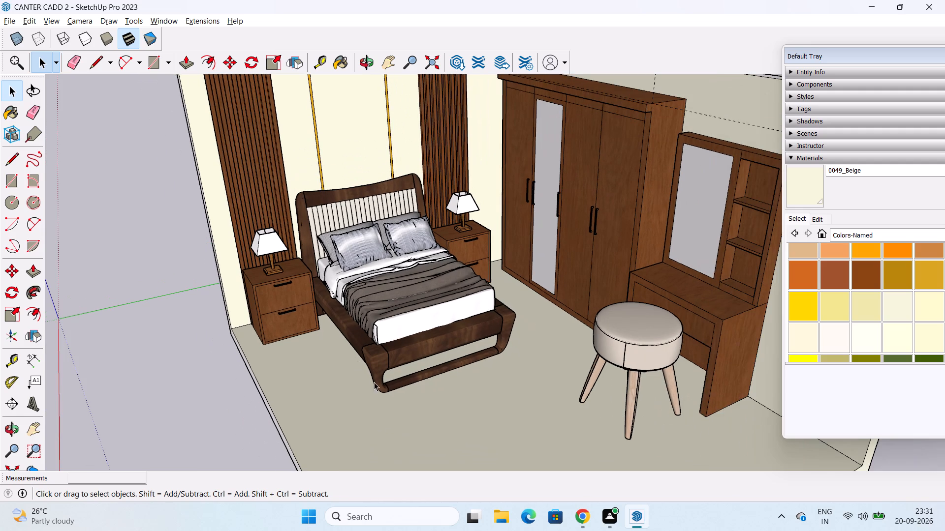
middle_click_drag(396, 383, 414, 340)
scroll(416, 323, "down", 1)
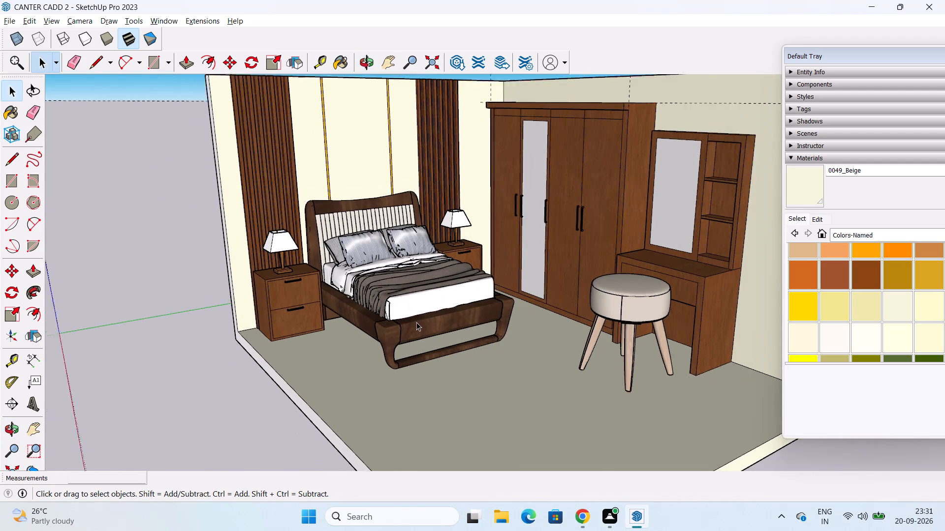
scroll(416, 322, "down", 1)
middle_click_drag(416, 322, 451, 316)
middle_click_drag(449, 314, 378, 324, "shift")
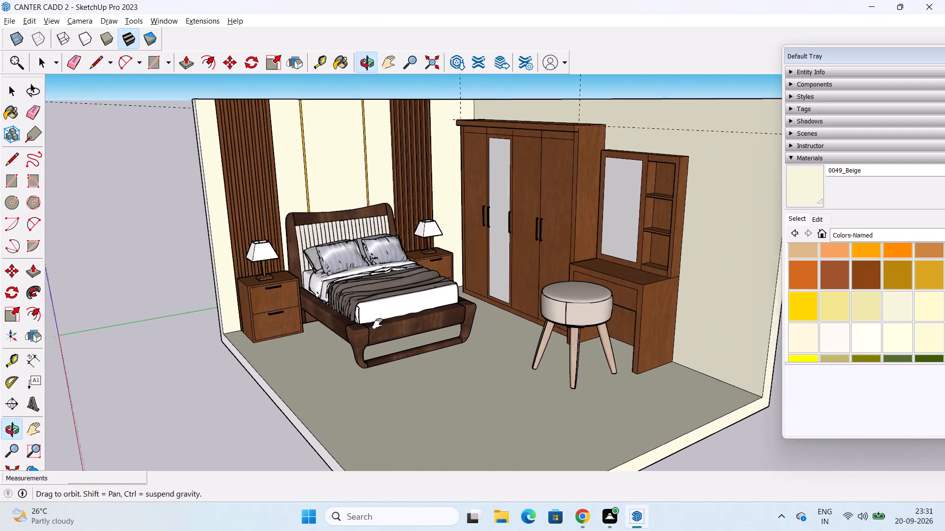
middle_click_drag(378, 324, 359, 327, "shift")
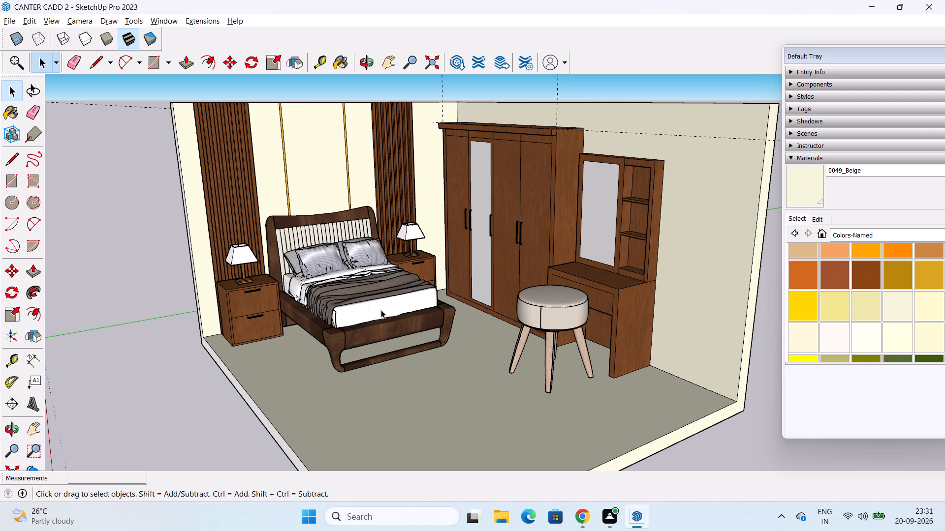
middle_click_drag(327, 344, 347, 345)
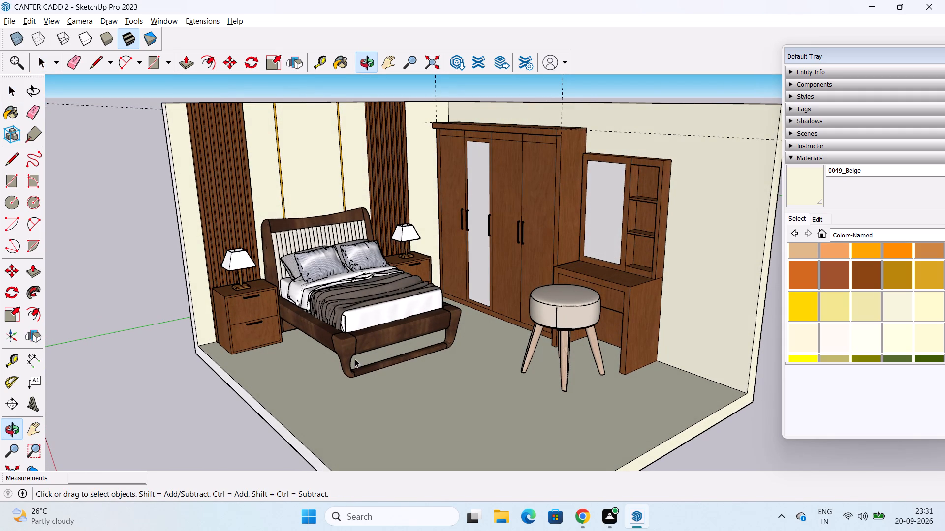
middle_click_drag(355, 359, 341, 355)
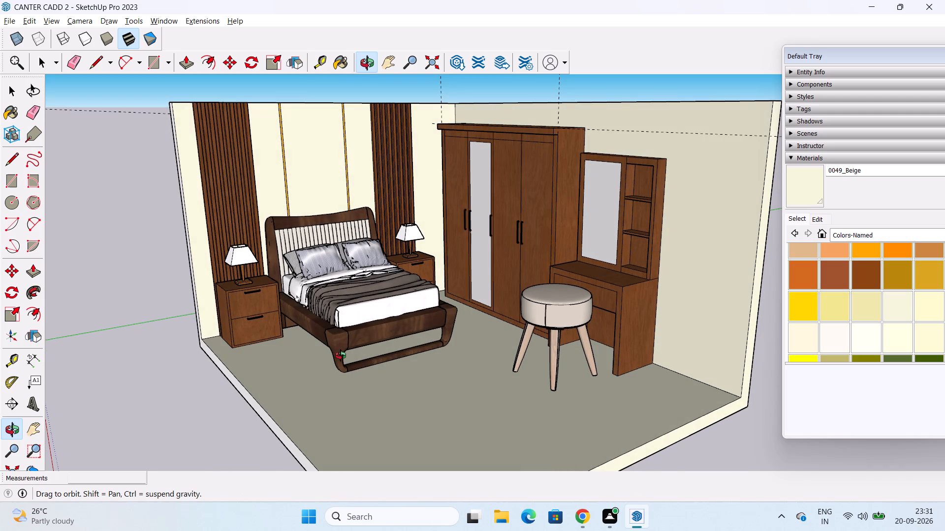
middle_click_drag(341, 355, 561, 347)
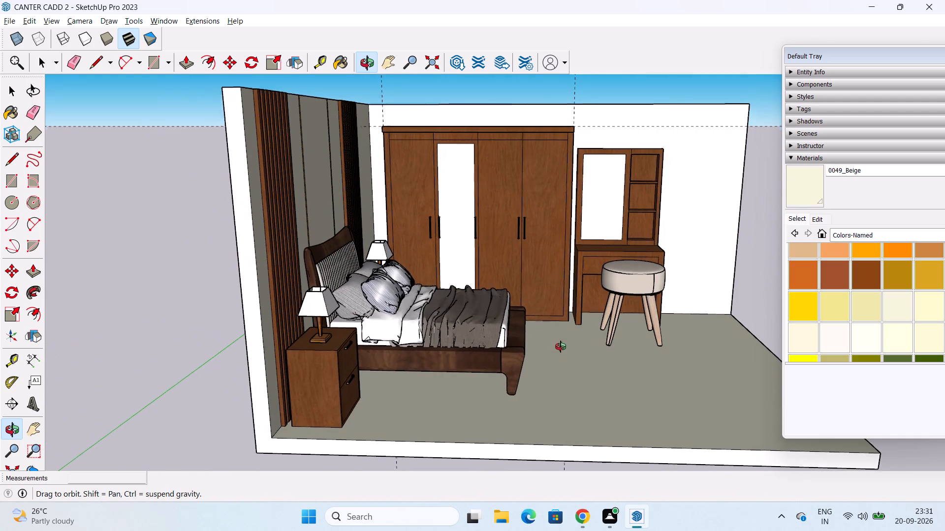
middle_click_drag(561, 347, 328, 367)
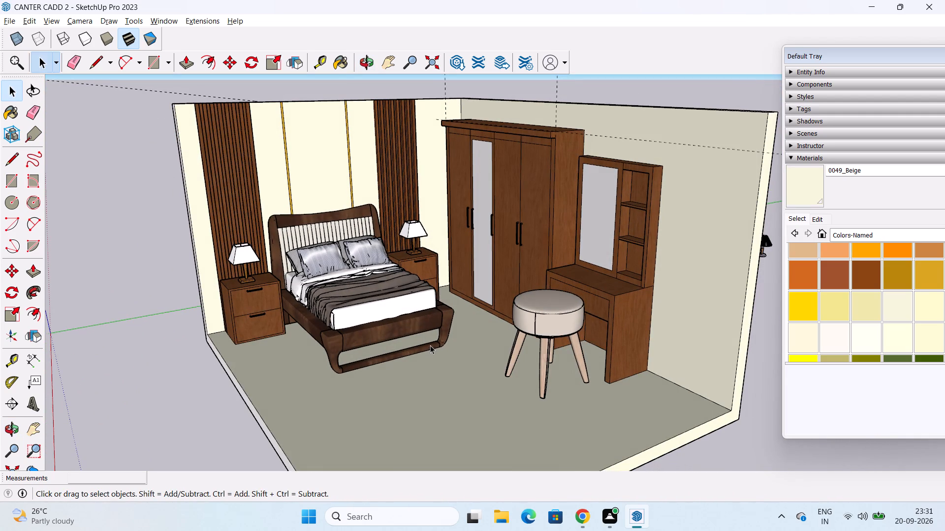
middle_click_drag(429, 344, 501, 314)
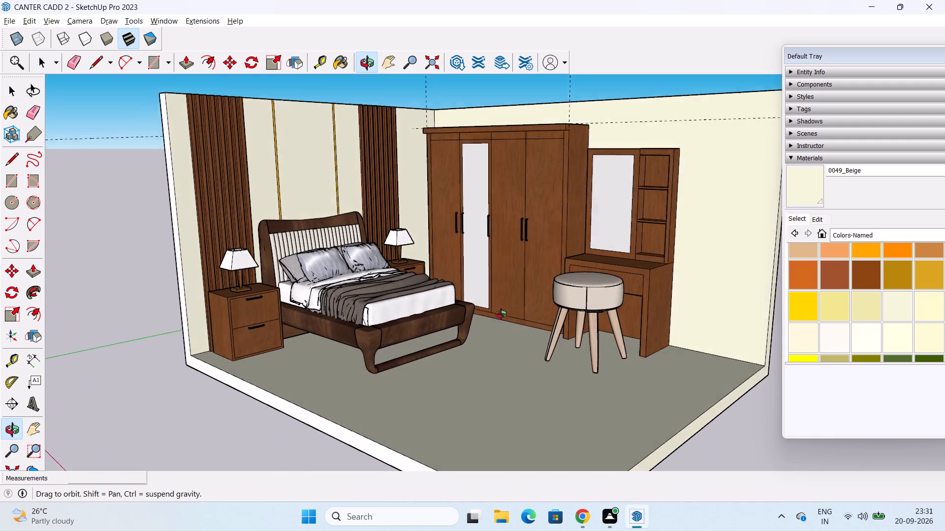
middle_click_drag(501, 314, 520, 303)
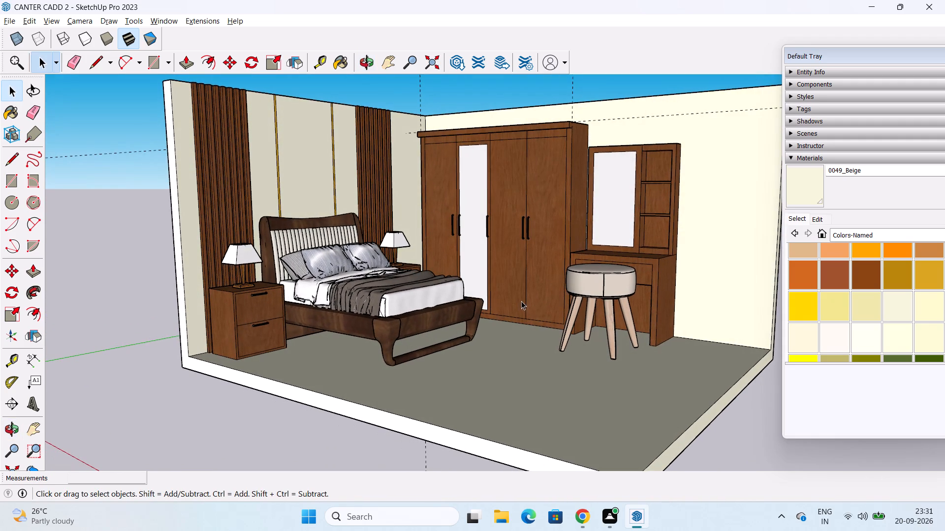
middle_click_drag(522, 300, 461, 341, "shift")
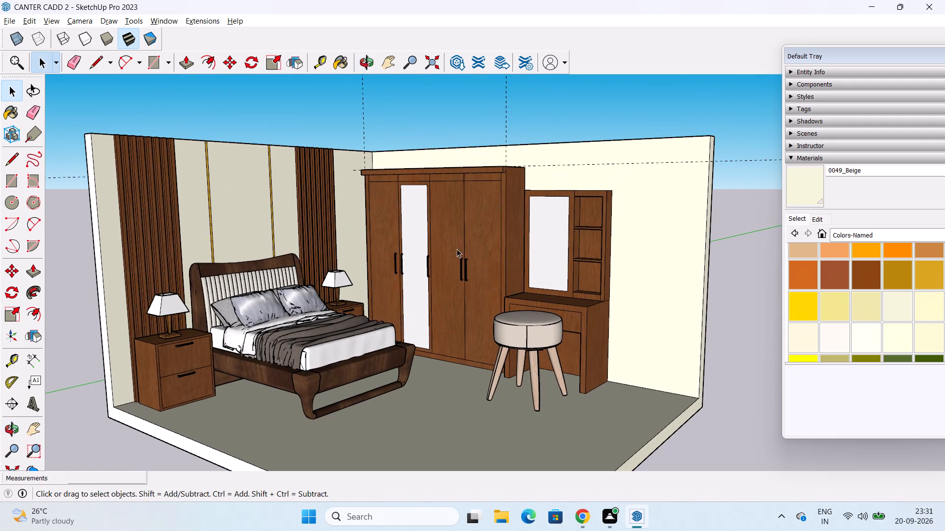
Switch from the bedroom model to another open window.
key("alt+Tab")
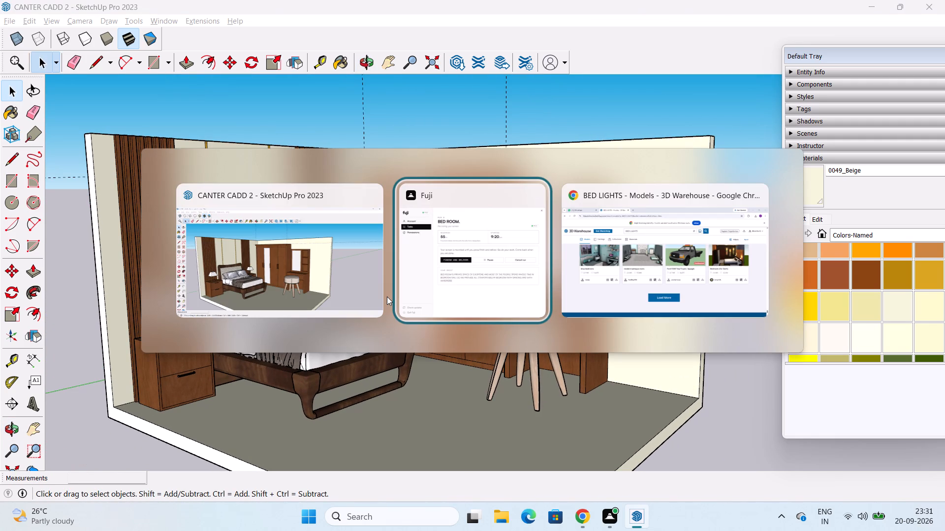
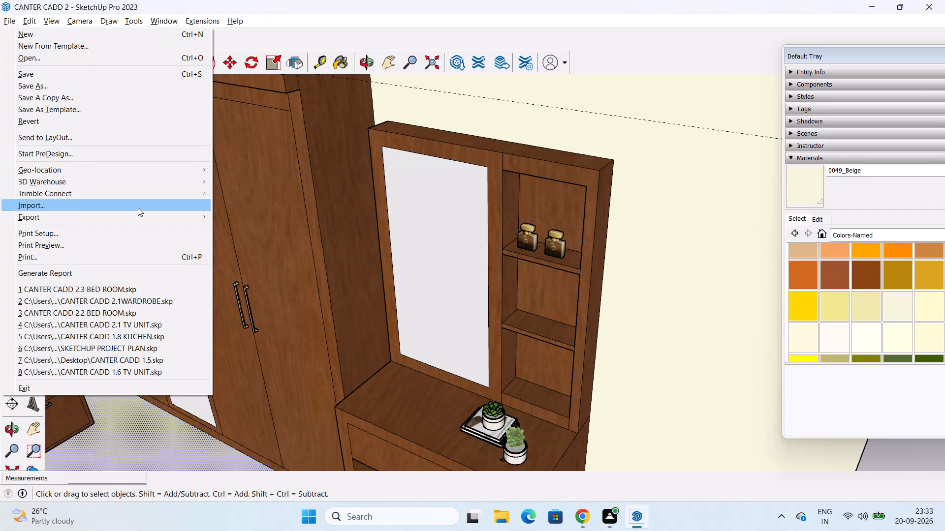
Import the Candle model from Downloads and place it on the dressing unit's middle open shelf, below the perfume bottles.
left_click(138, 207)
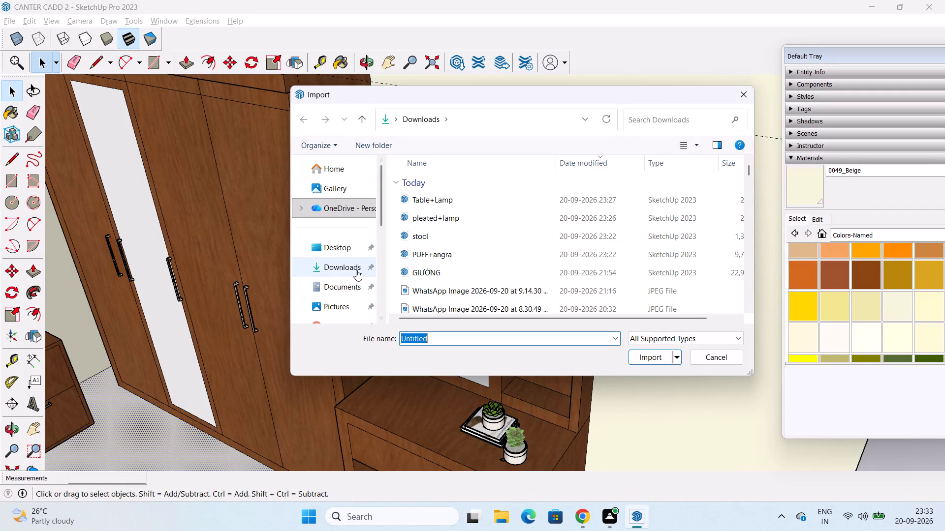
left_click(349, 267)
scroll(458, 263, "down", 1)
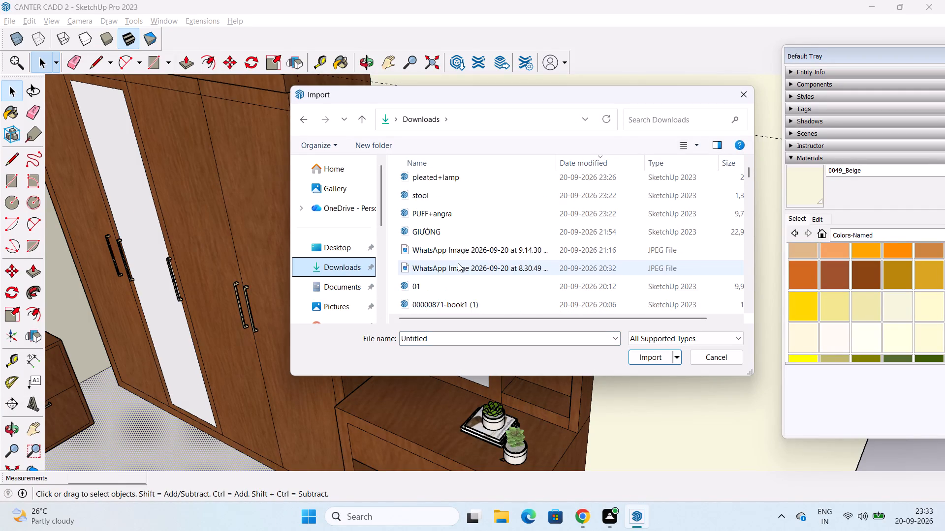
scroll(458, 263, "down", 2)
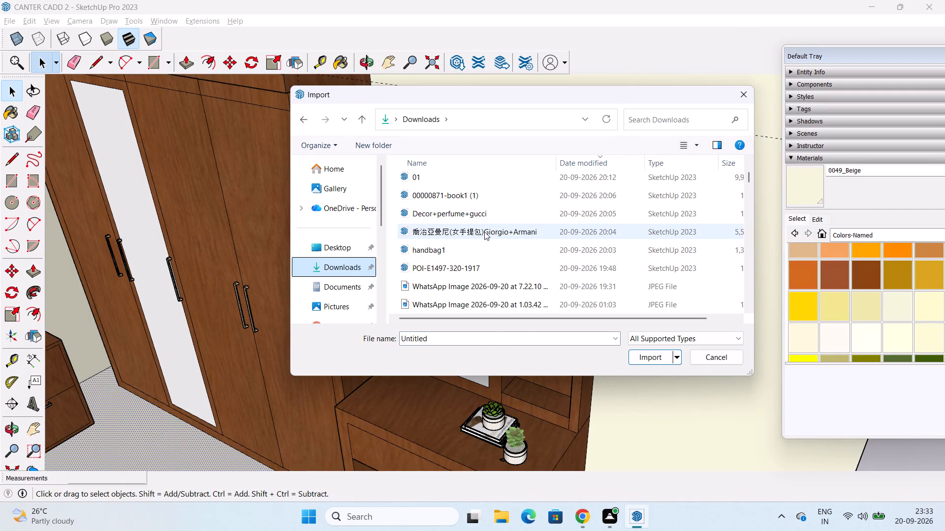
left_click(484, 232)
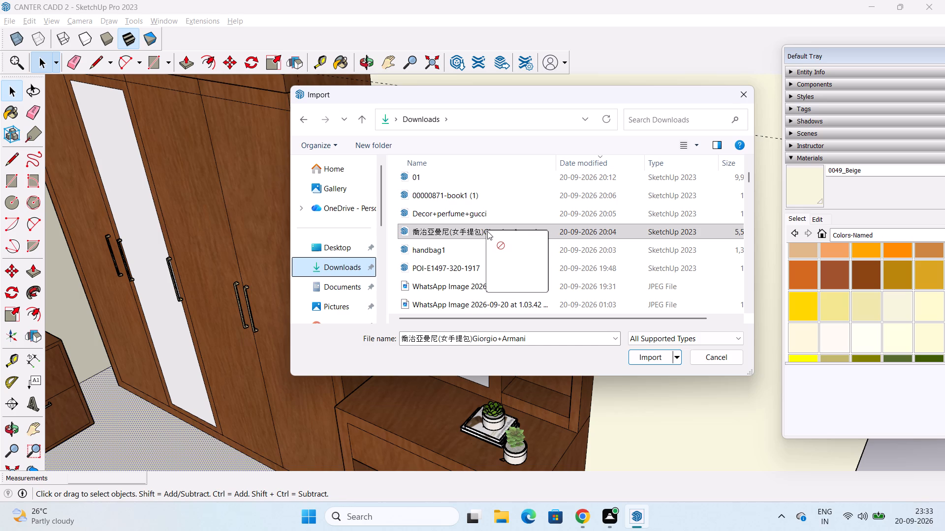
scroll(489, 244, "down", 1)
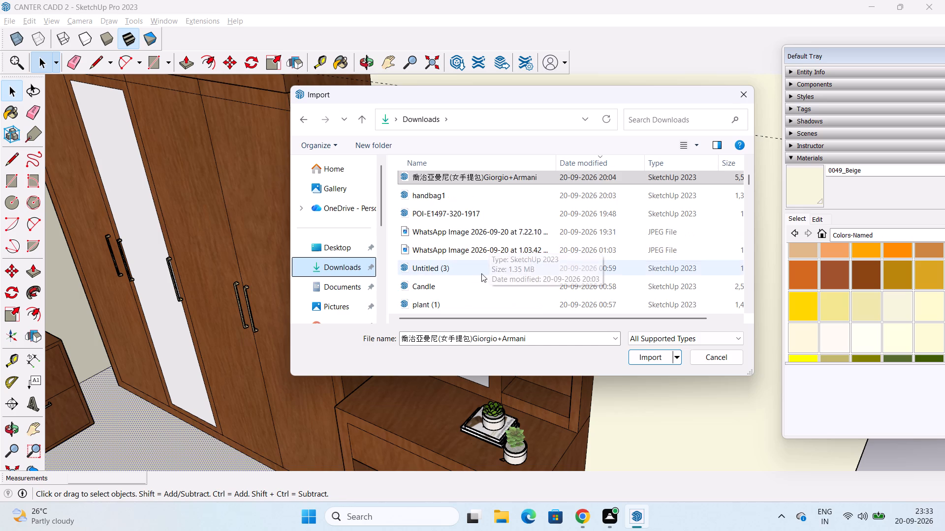
left_click(465, 284)
left_click(652, 360)
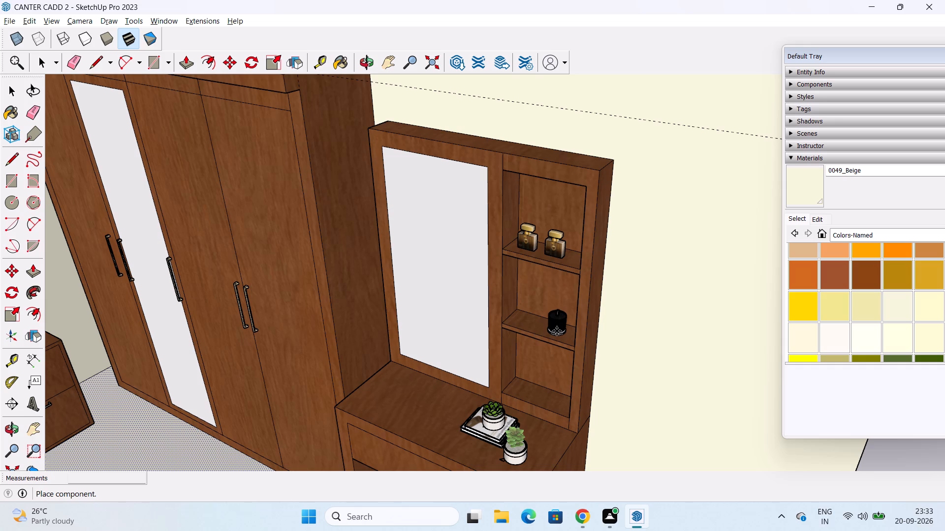
left_click(557, 331)
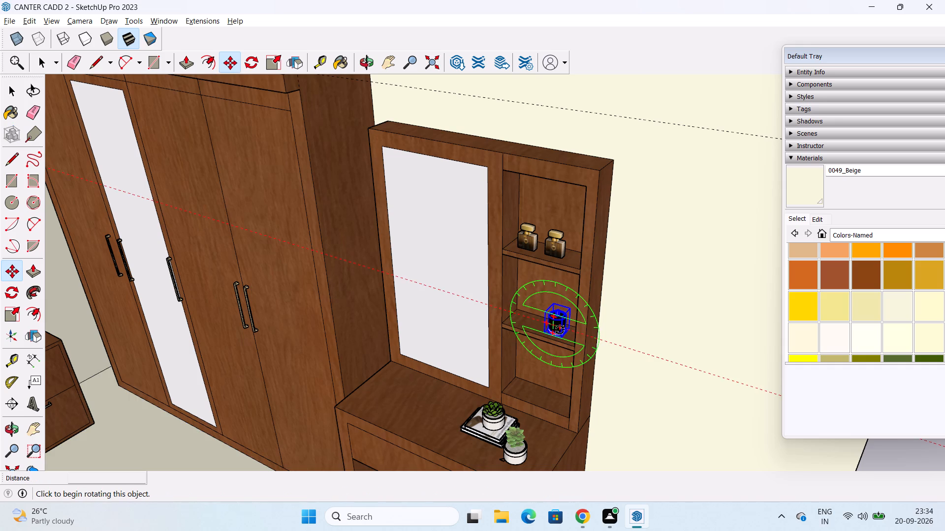
middle_click_drag(537, 369, 559, 329)
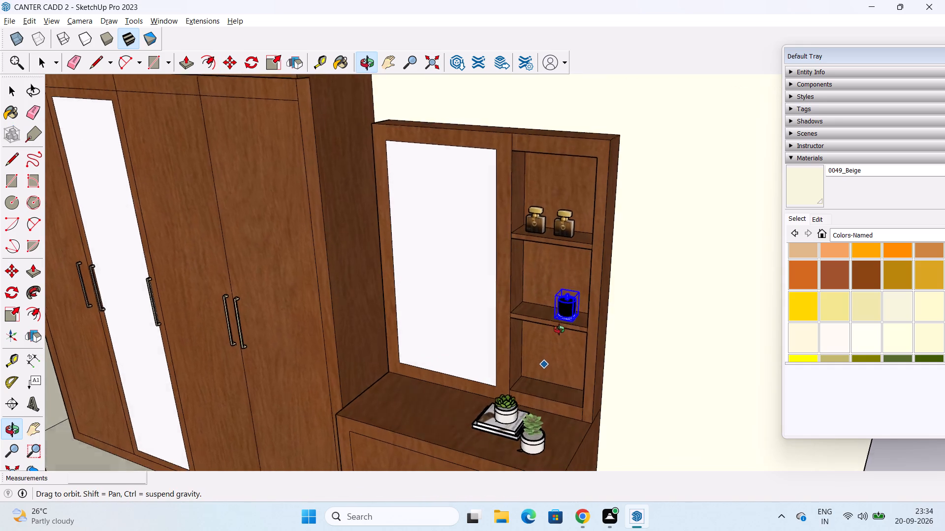
middle_click_drag(559, 329, 525, 333)
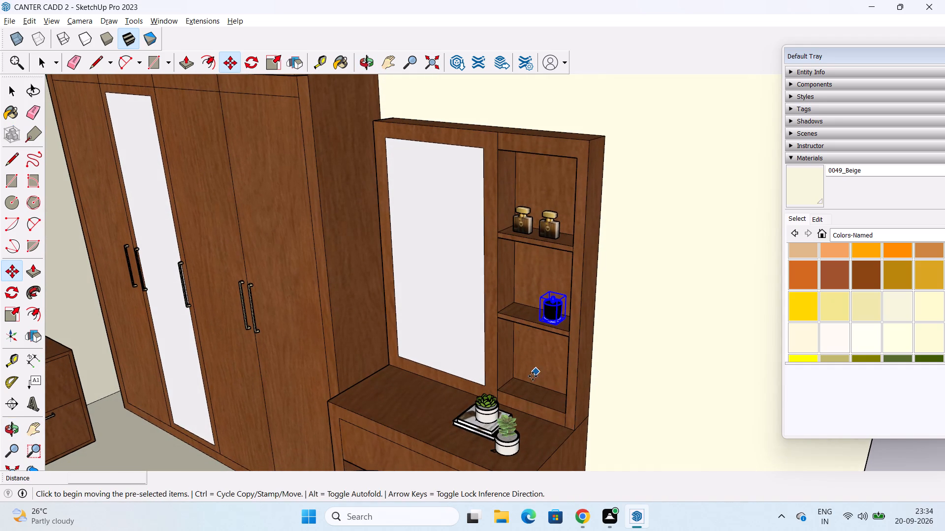
key("space")
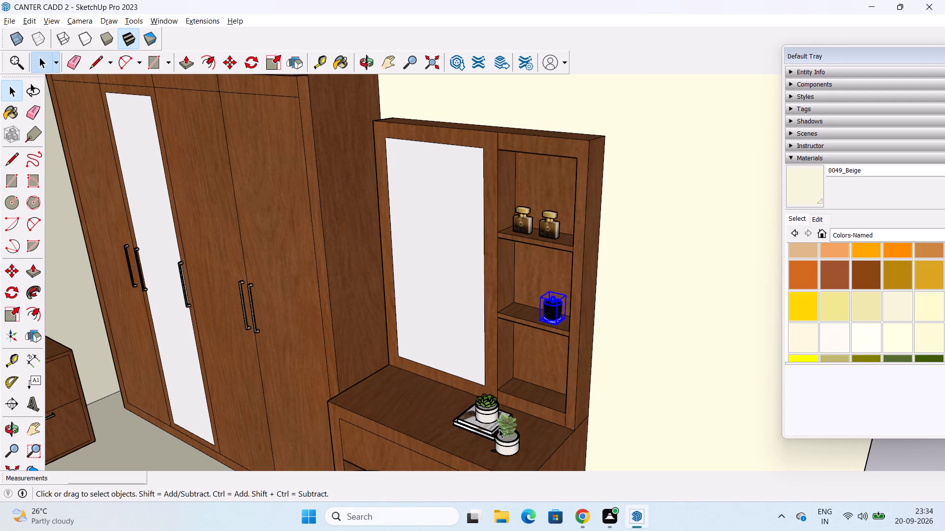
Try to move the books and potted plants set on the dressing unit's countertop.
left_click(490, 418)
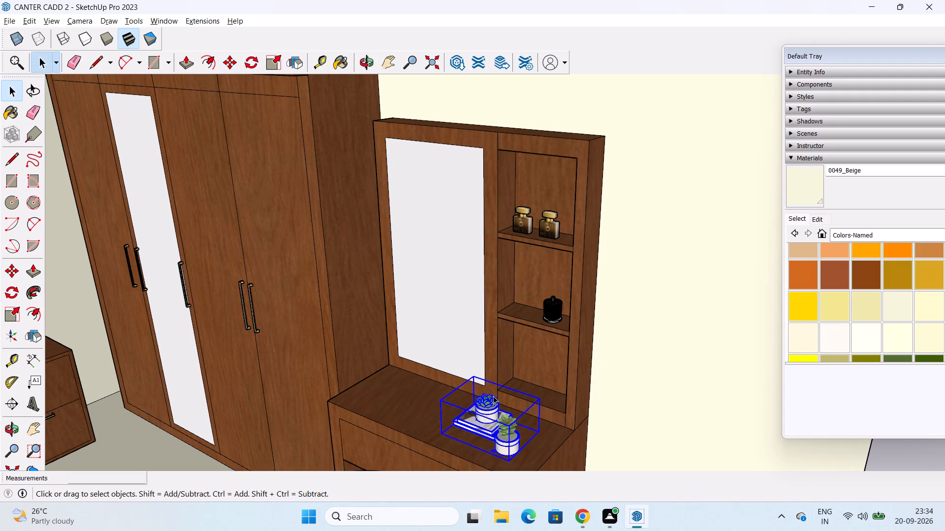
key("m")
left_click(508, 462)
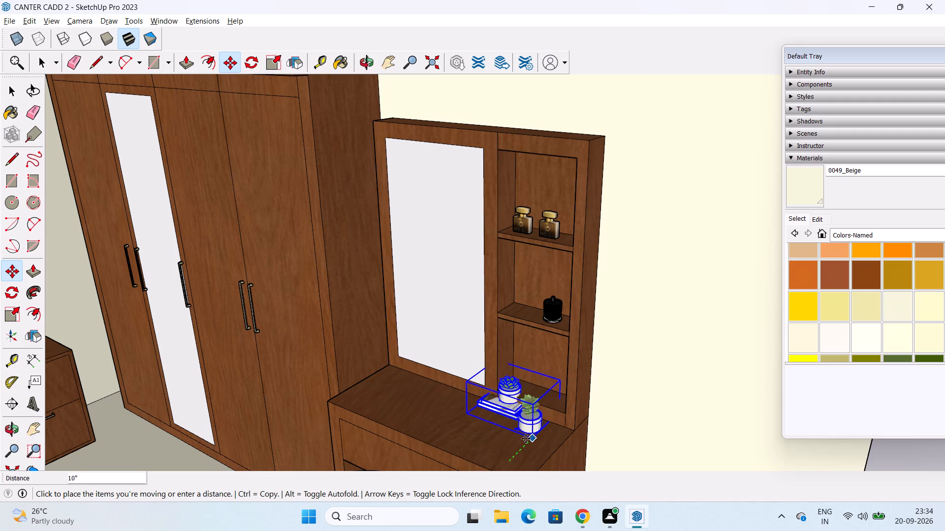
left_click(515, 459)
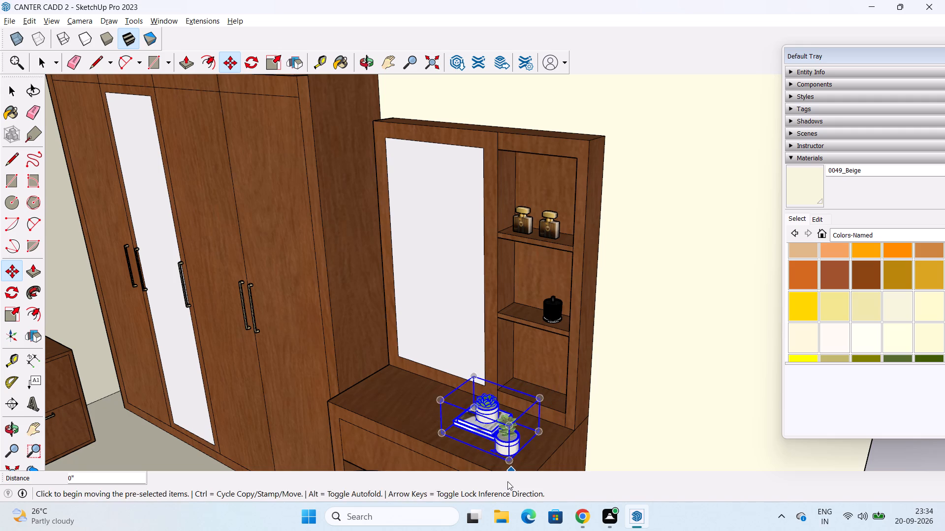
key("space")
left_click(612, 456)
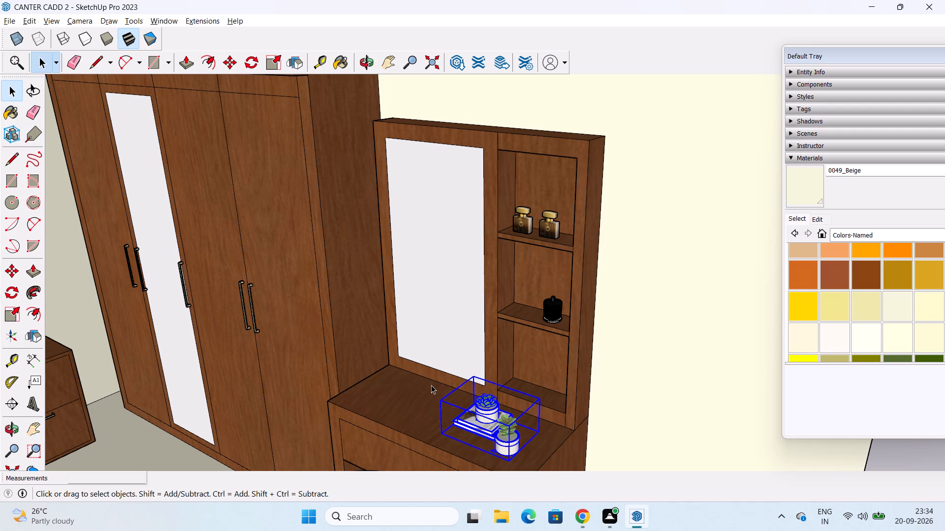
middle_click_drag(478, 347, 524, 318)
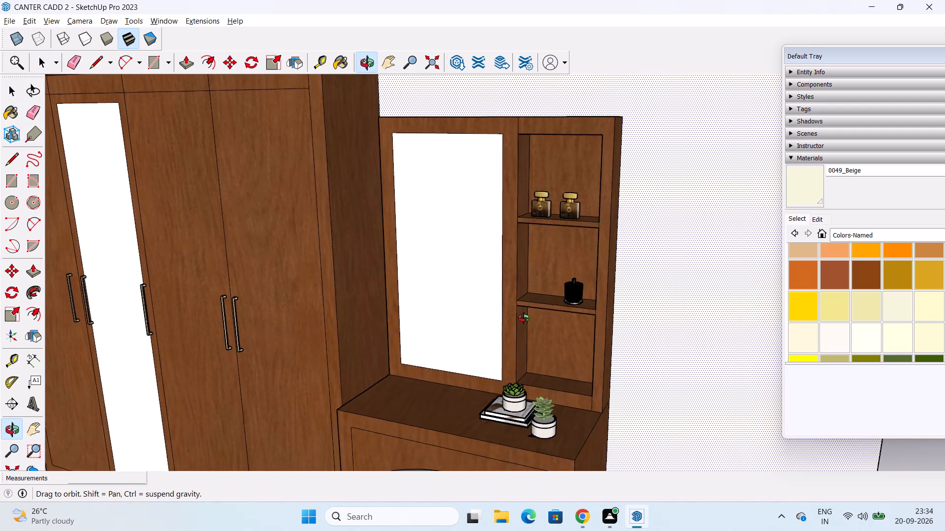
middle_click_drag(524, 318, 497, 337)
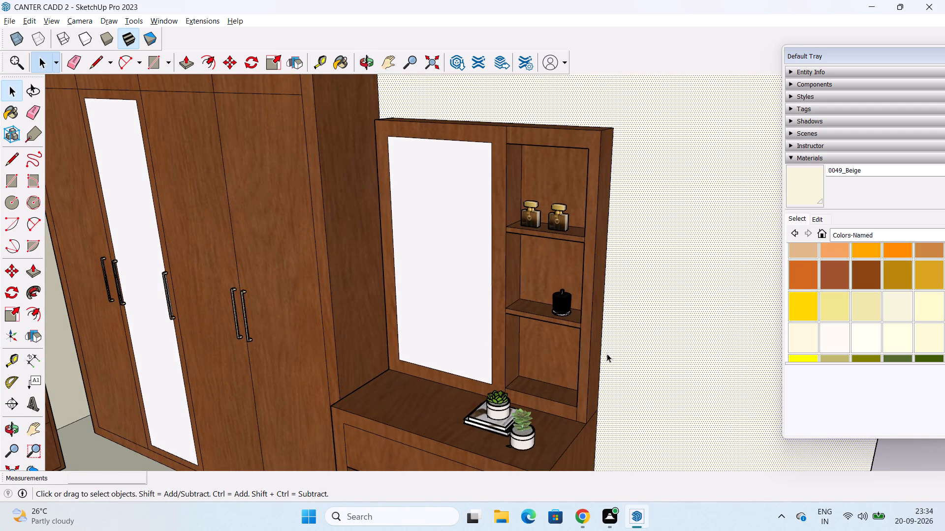
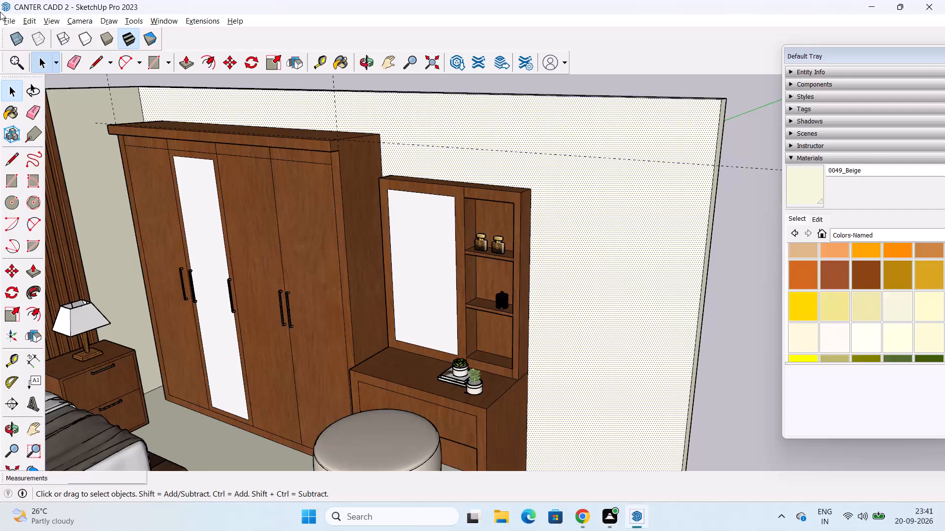
Import the parfumler model from Downloads and place it at the dressing unit's countertop.
left_click(5, 16)
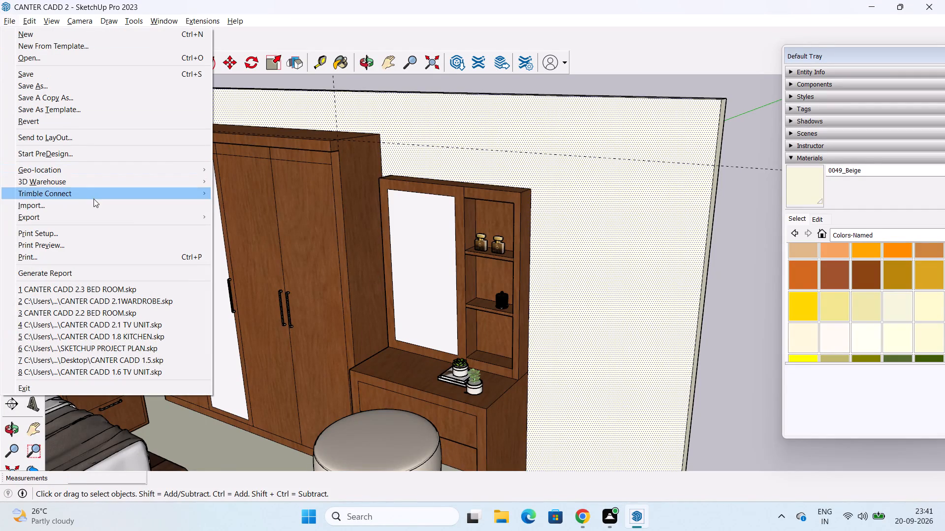
left_click(92, 207)
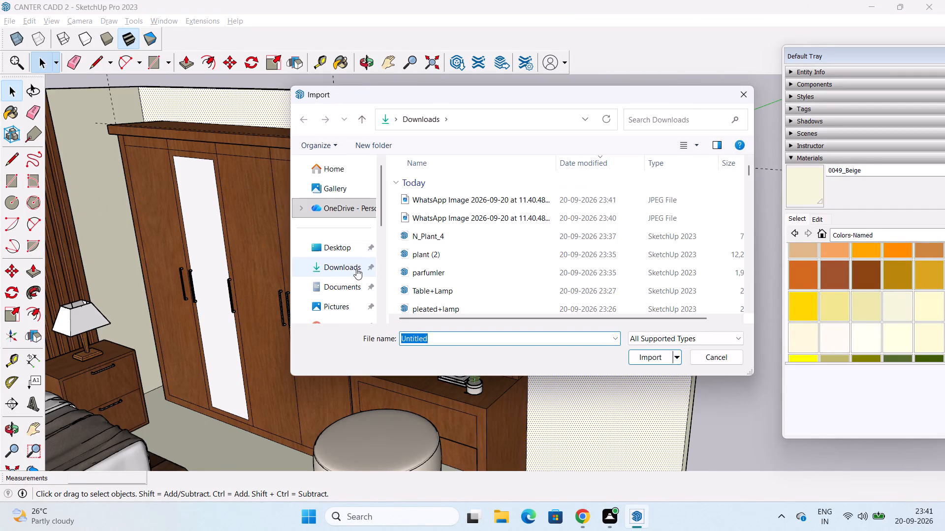
scroll(455, 242, "down", 1)
left_click(456, 234)
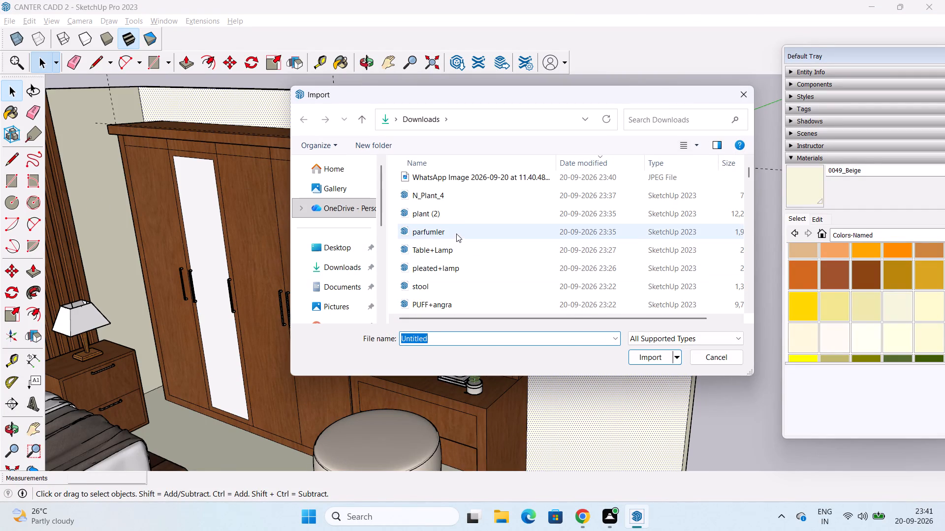
left_click(657, 357)
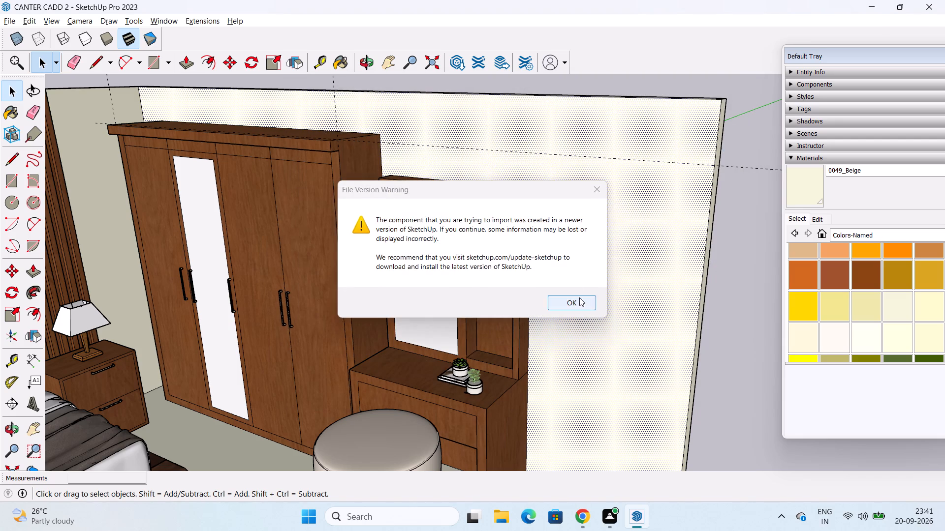
left_click(579, 297)
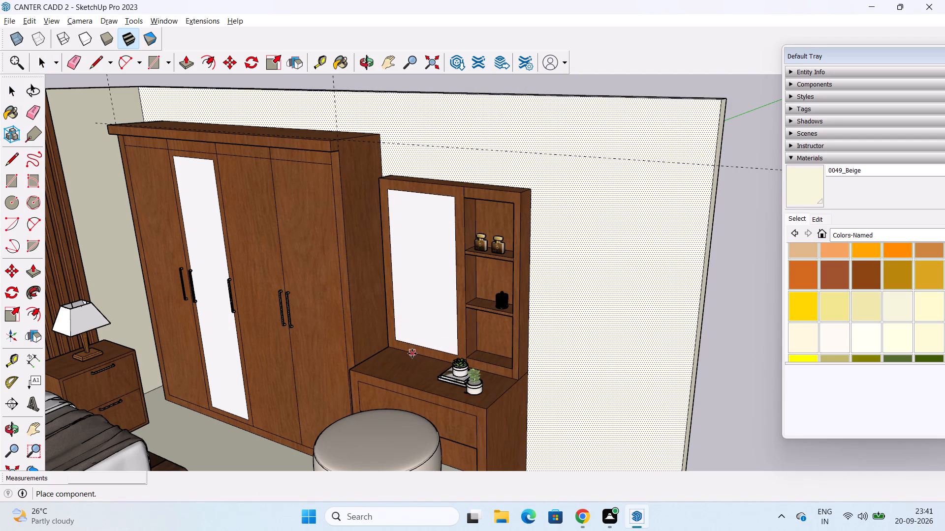
left_click(389, 363)
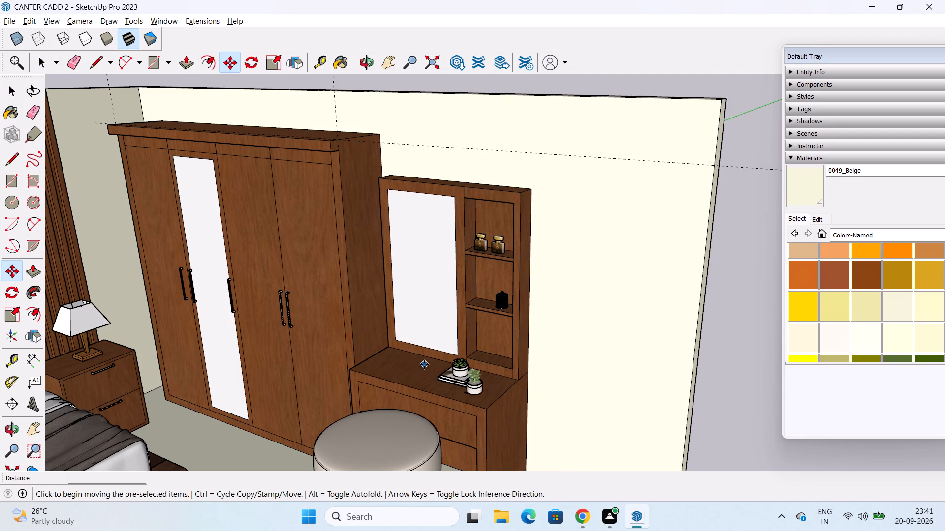
Move the oversized perfume bottle set about 20' 7" to open ground in front of the bedroom.
middle_click_drag(424, 363, 229, 350)
scroll(532, 328, "down", 4)
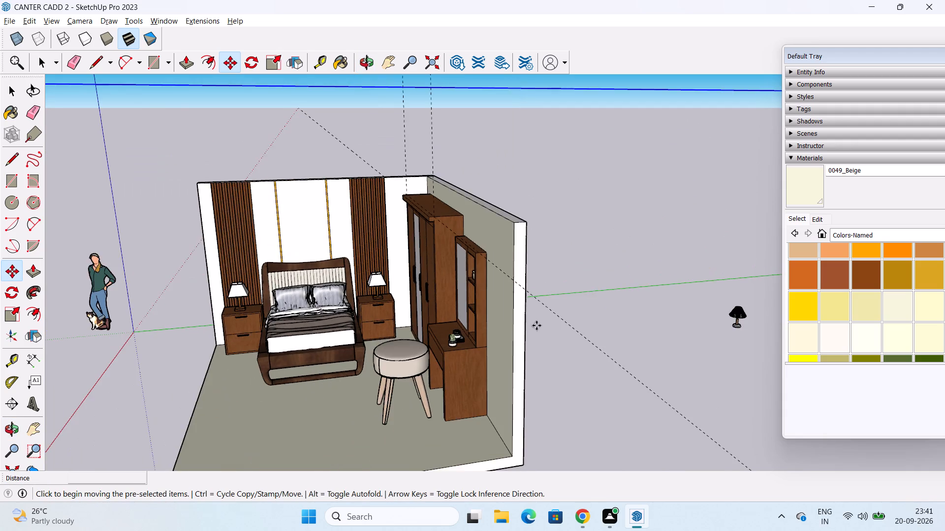
scroll(552, 326, "down", 8)
scroll(593, 346, "down", 3)
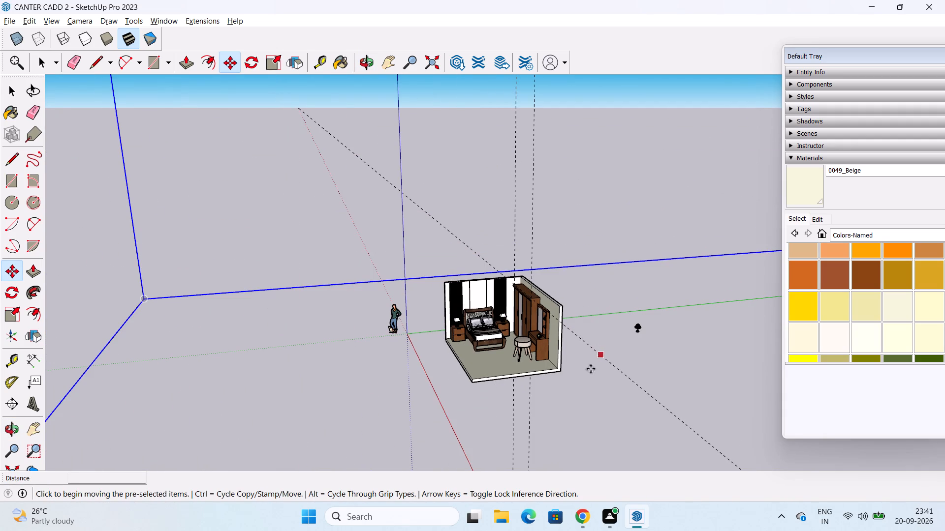
scroll(498, 305, "down", 12)
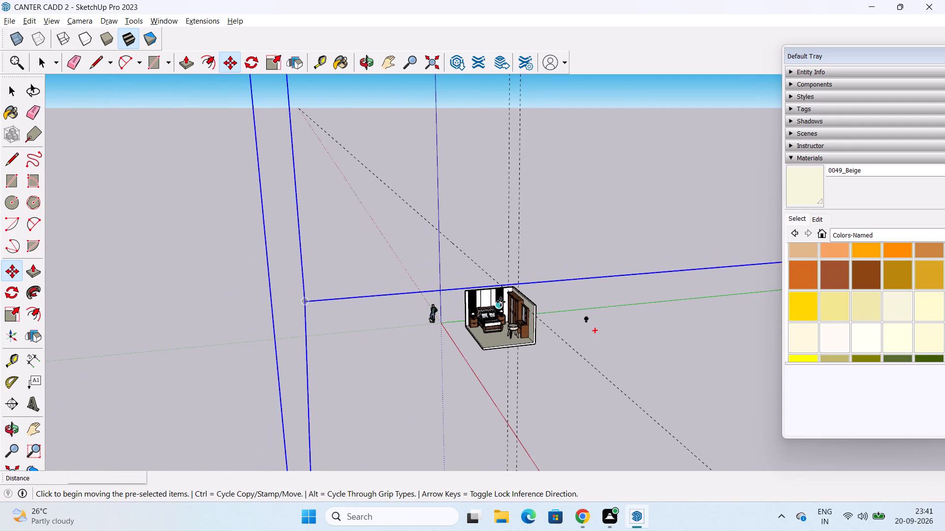
scroll(501, 302, "down", 2)
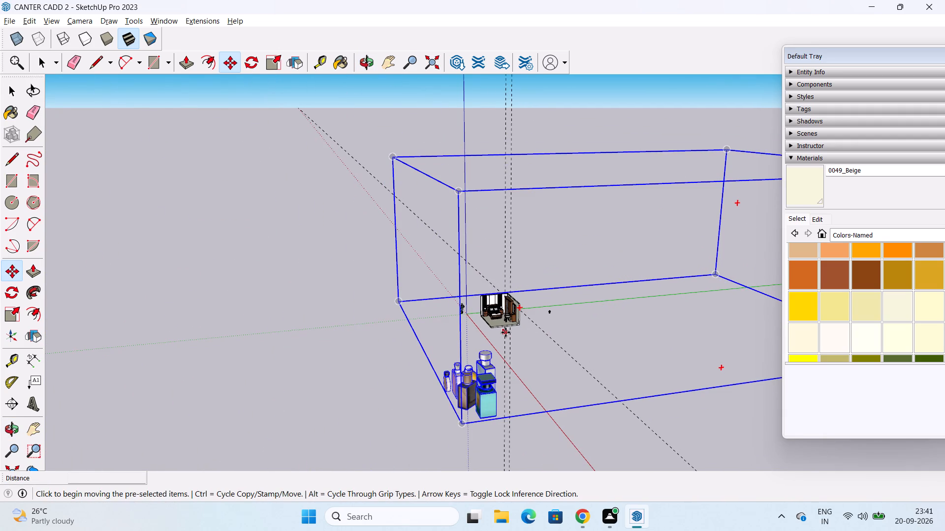
left_click(505, 332)
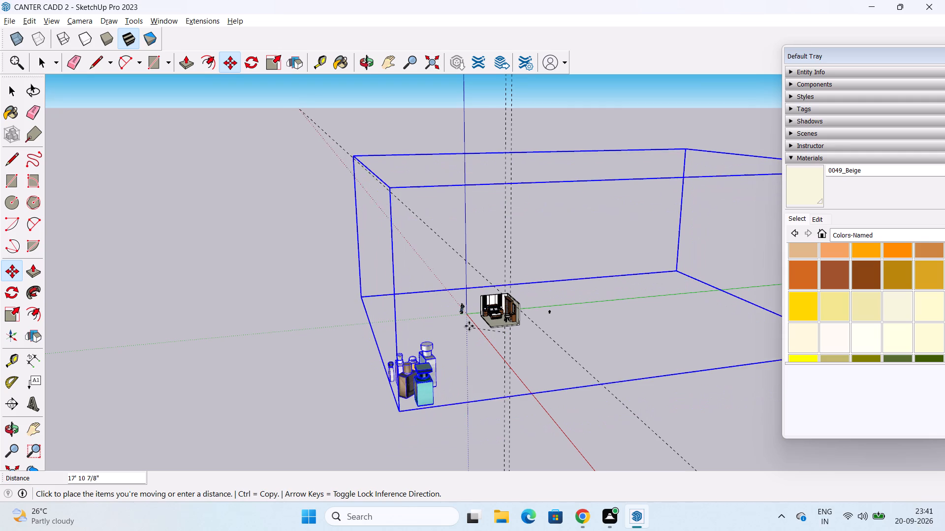
left_click(469, 326)
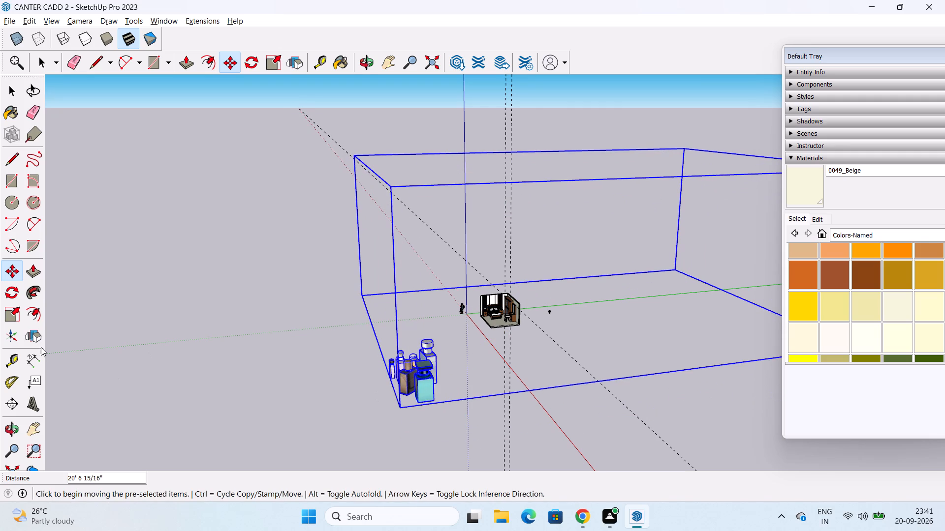
Scale the perfume bottle set down to 0.34 along blue, about 0.3 along green and 0.72 along red.
left_click(11, 318)
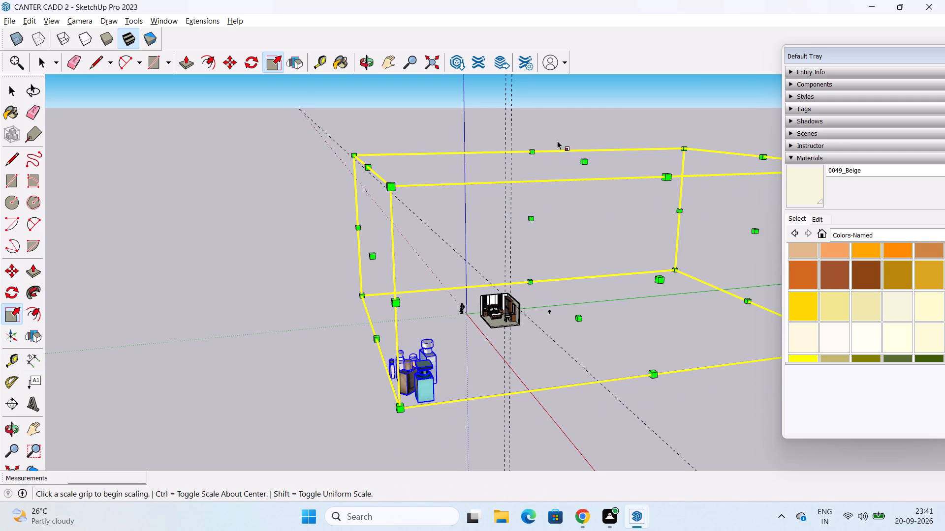
left_click_drag(585, 162, 569, 262)
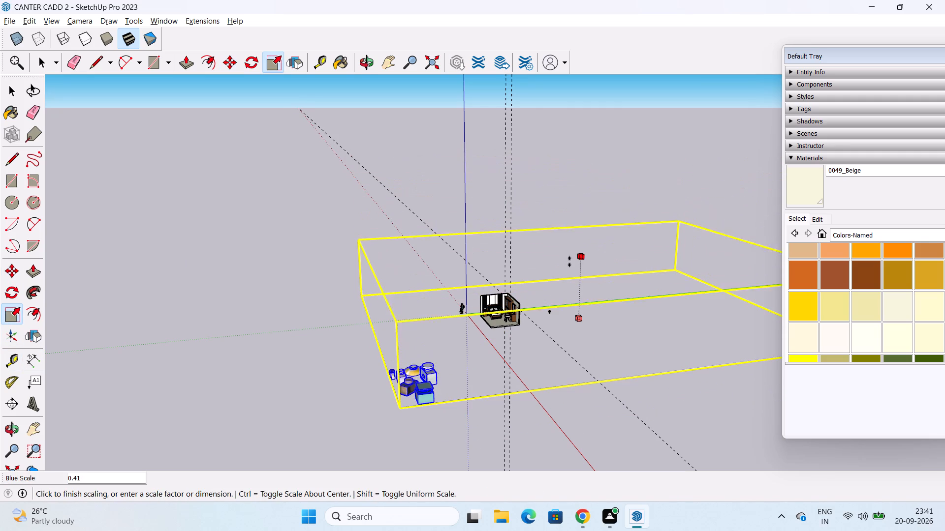
left_click_drag(569, 262, 569, 267)
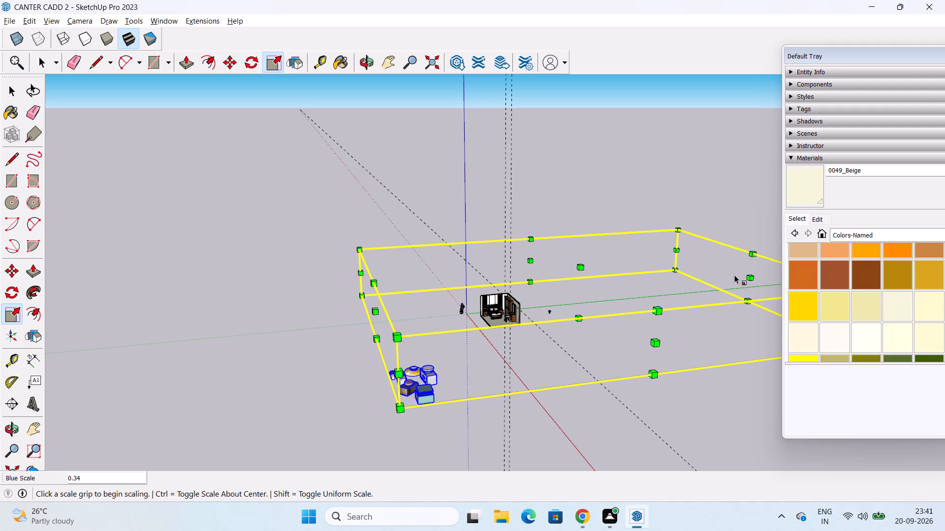
left_click_drag(750, 275, 459, 310)
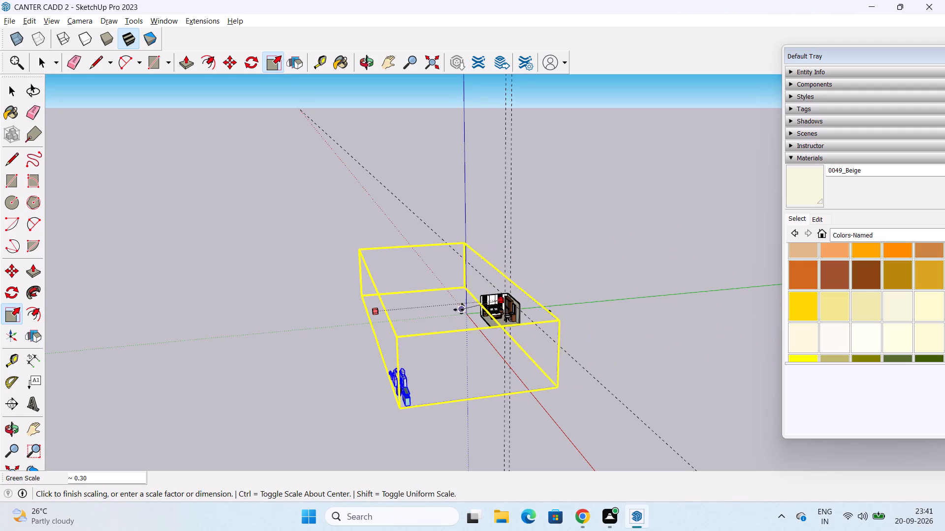
left_click_drag(459, 310, 452, 311)
left_click_drag(449, 369, 443, 264)
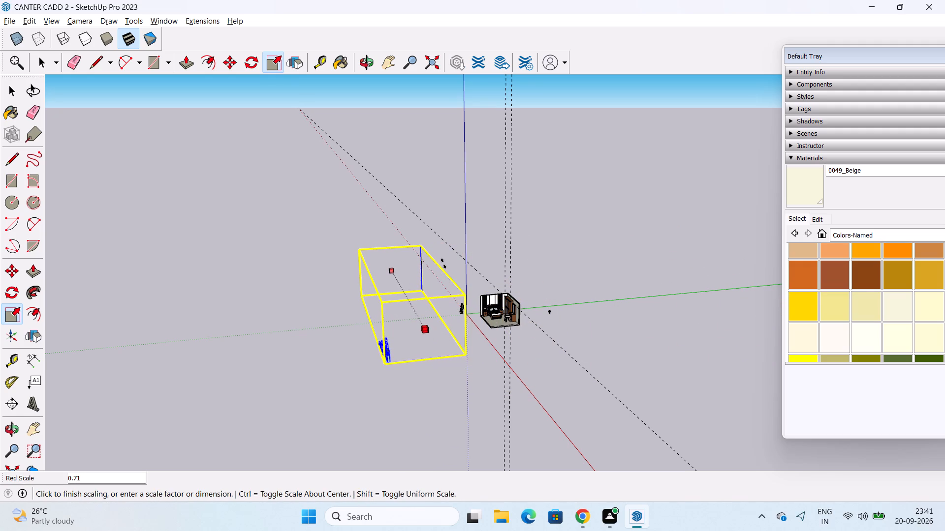
left_click_drag(443, 264, 444, 257)
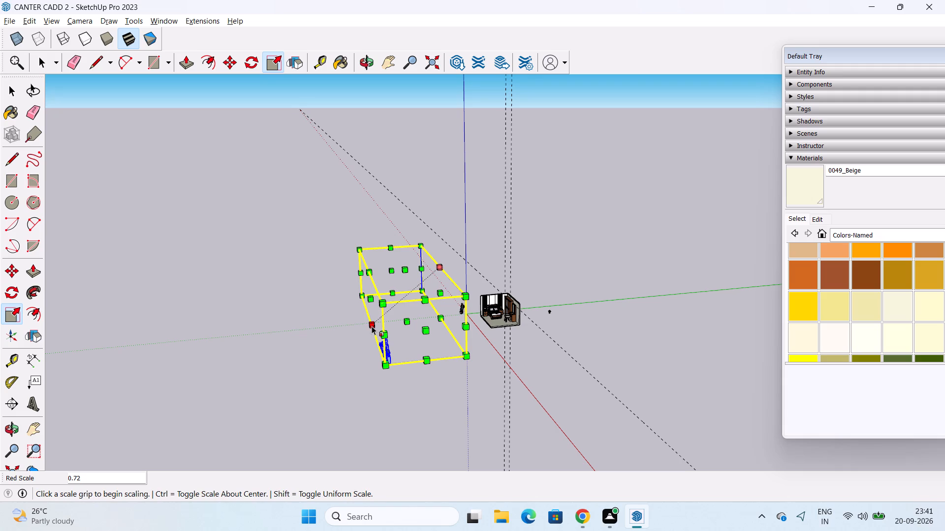
Rescale the perfume bottle set to 1.09 along green and shrink it further along red.
left_click_drag(372, 325, 365, 325)
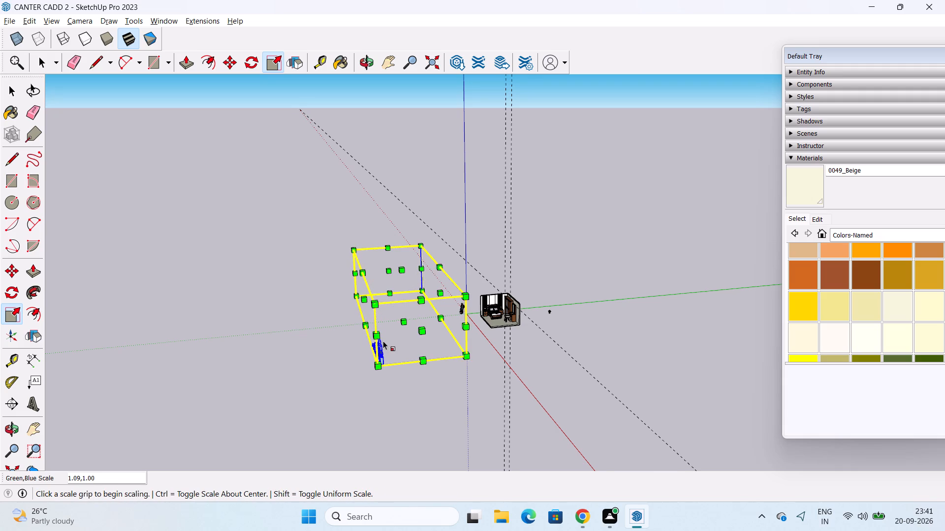
scroll(383, 341, "up", 12)
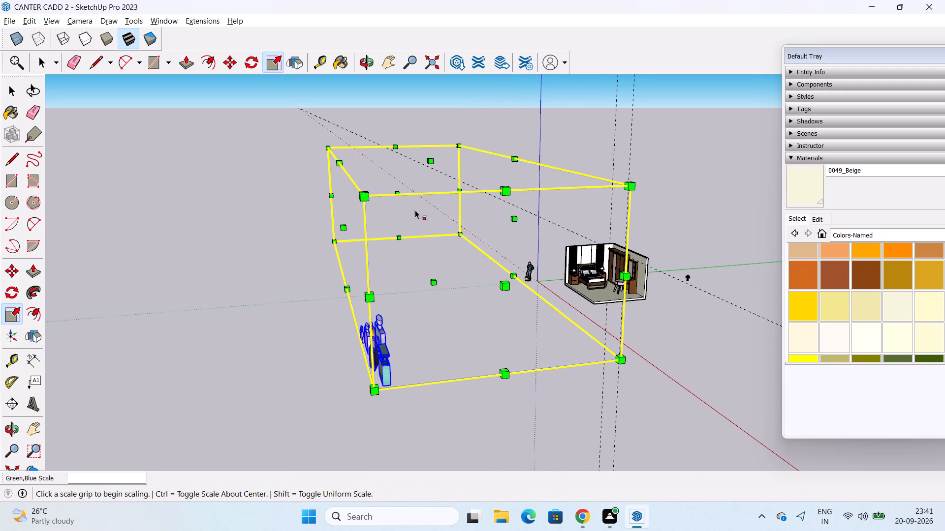
left_click_drag(398, 194, 409, 234)
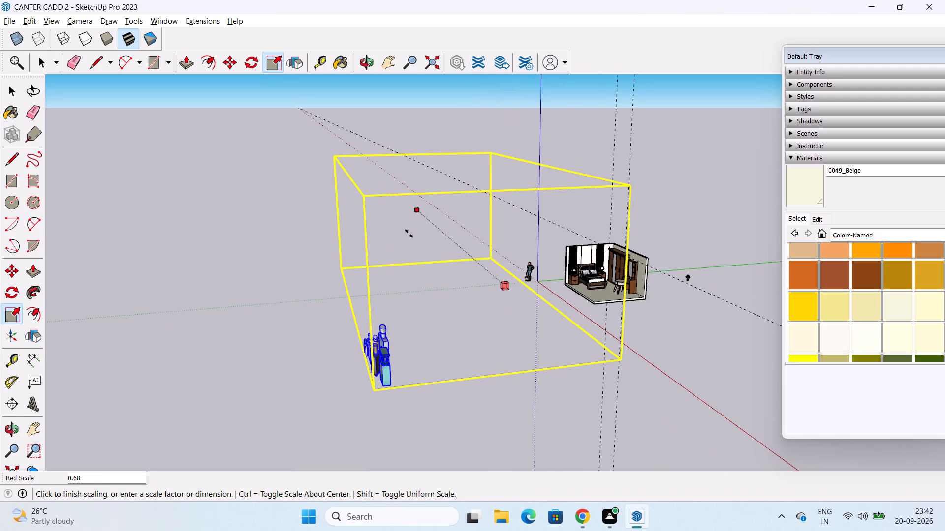
left_click_drag(409, 234, 412, 261)
key("space")
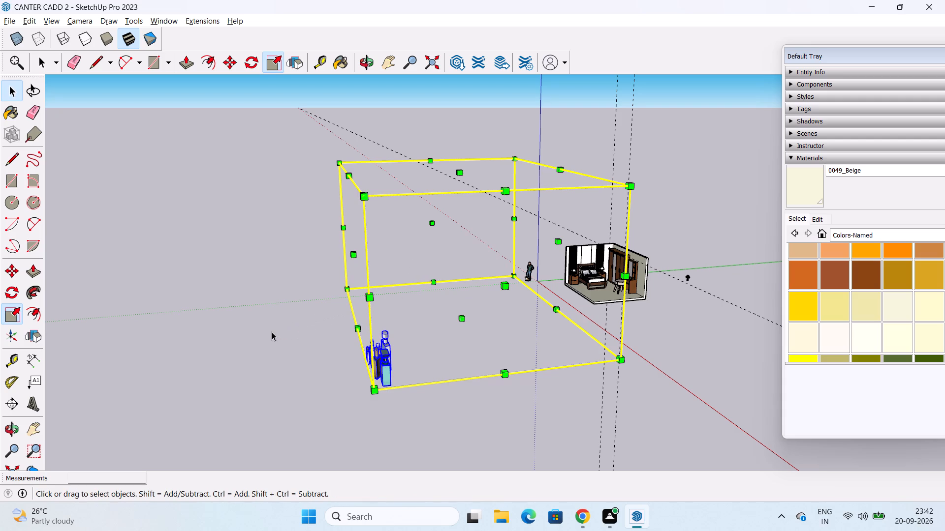
left_click(282, 355)
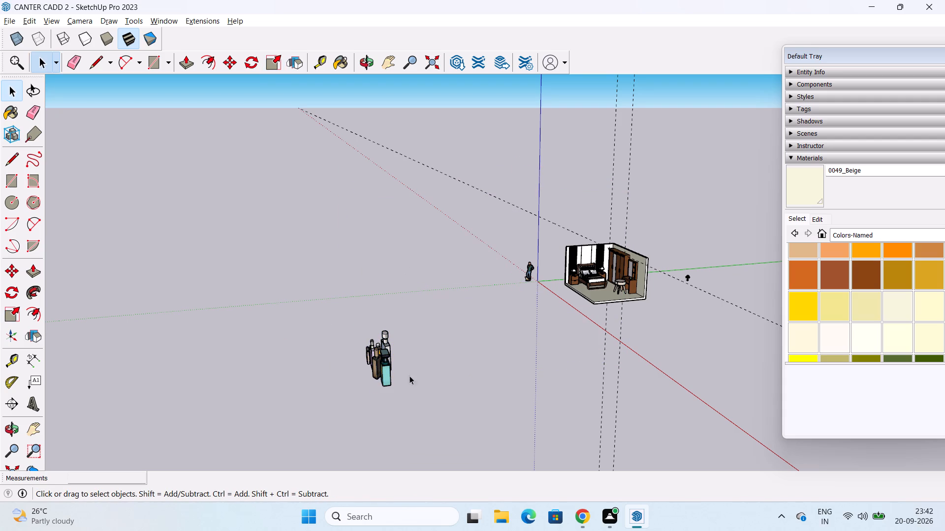
Scale the perfume bottle set down again to 0.60 along blue, 0.55 along green and 0.50 along red.
scroll(399, 382, "up", 8)
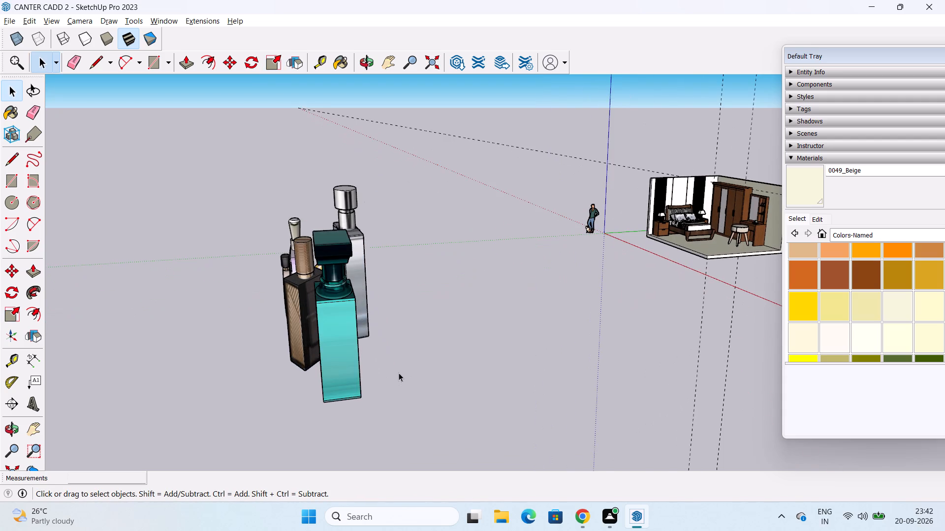
scroll(399, 373, "down", 4)
left_click(381, 354)
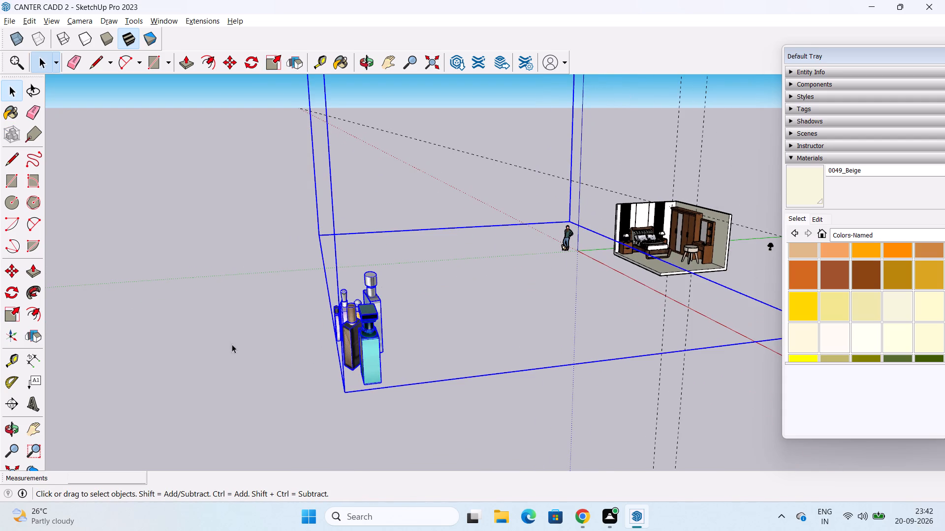
left_click(13, 312)
scroll(533, 274, "down", 3)
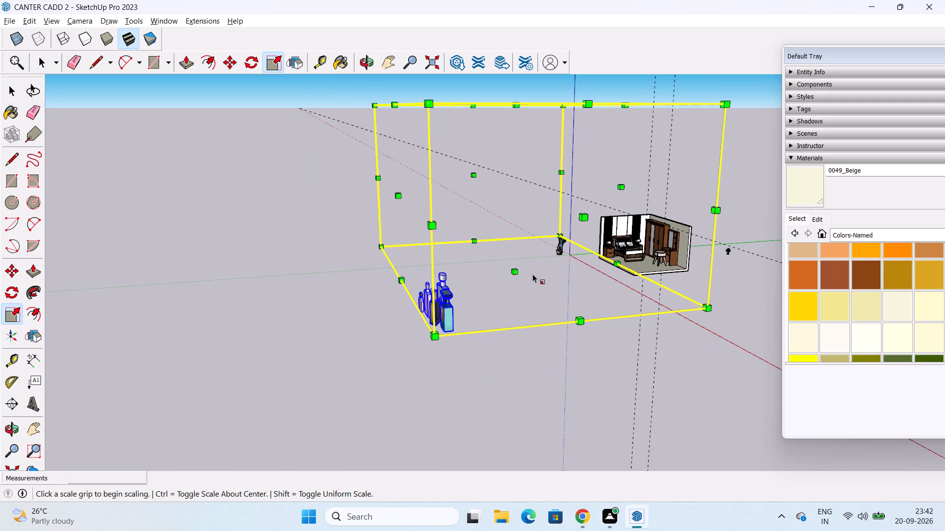
left_click_drag(516, 109, 518, 142)
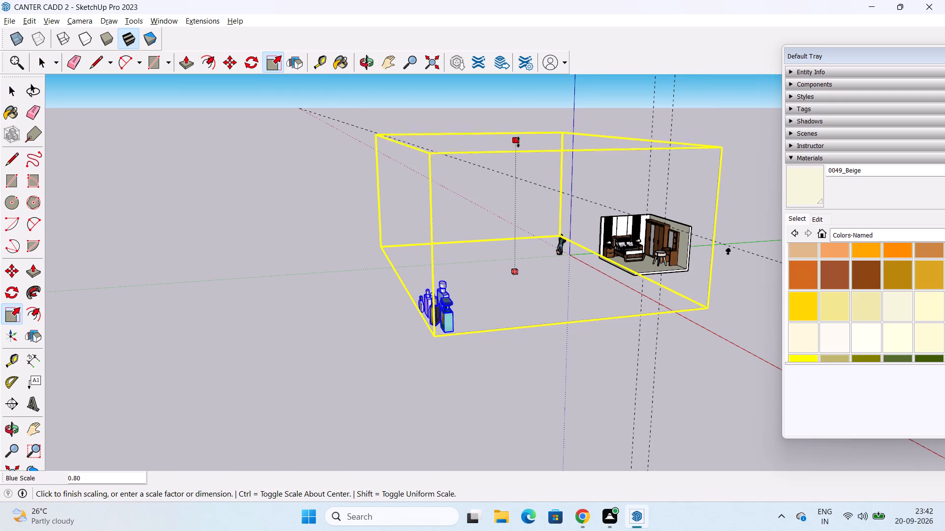
left_click_drag(518, 142, 521, 172)
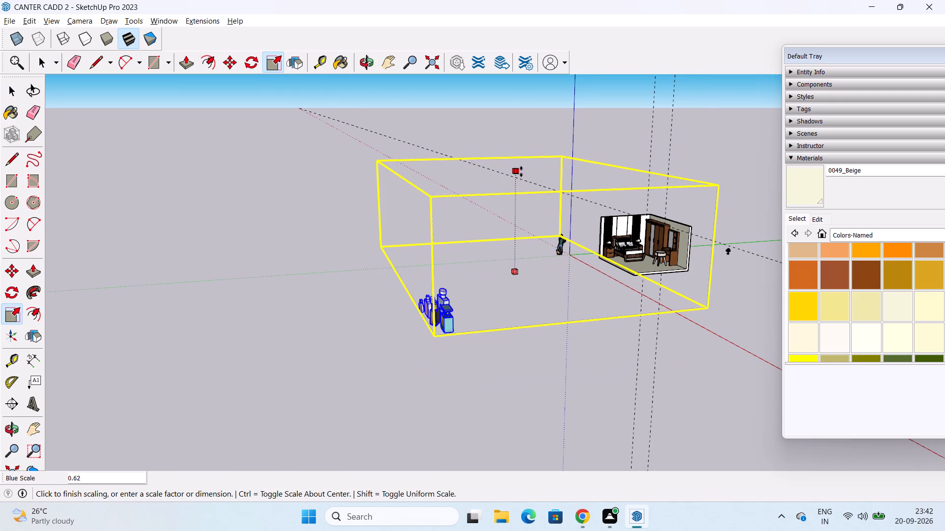
left_click_drag(521, 172, 522, 175)
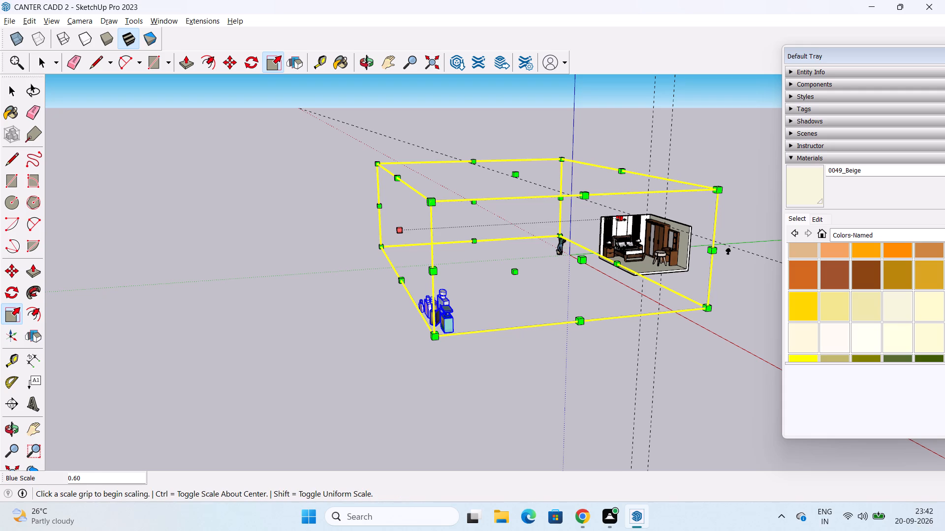
left_click_drag(621, 220, 549, 235)
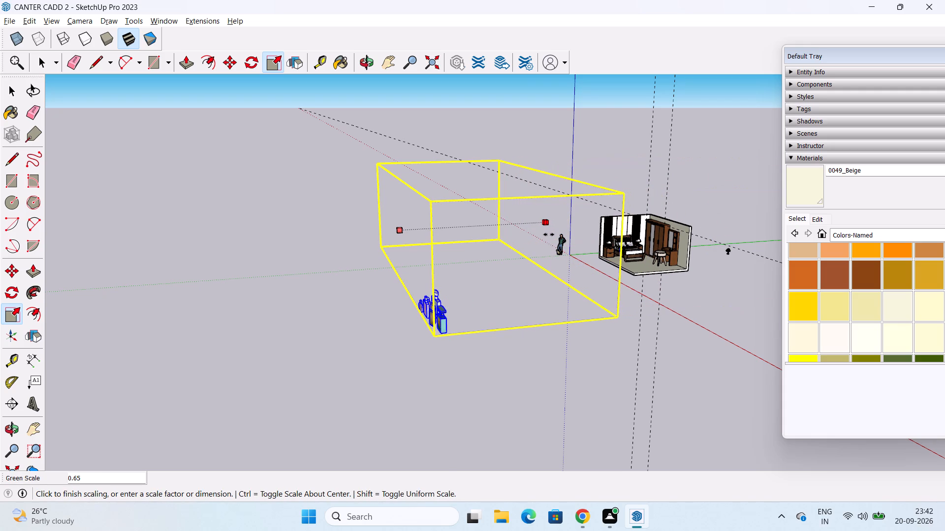
left_click_drag(549, 235, 536, 243)
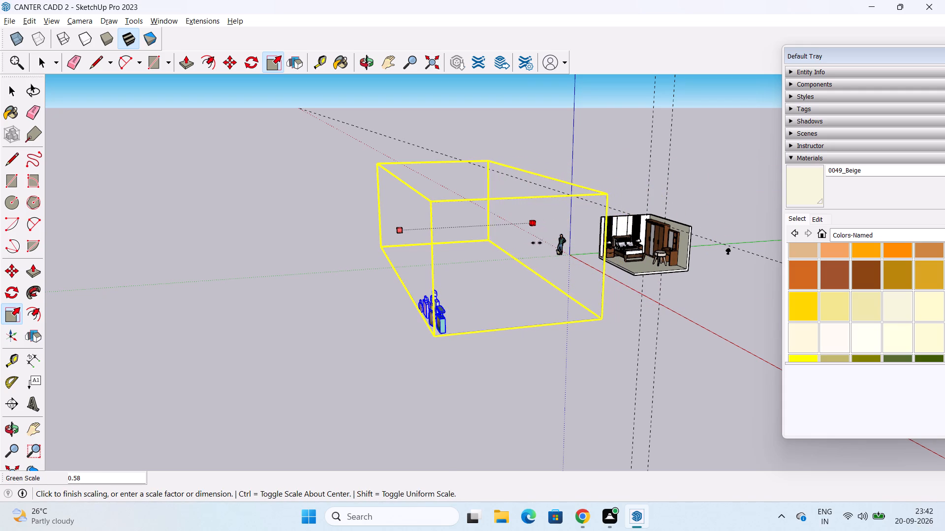
left_click_drag(536, 243, 532, 247)
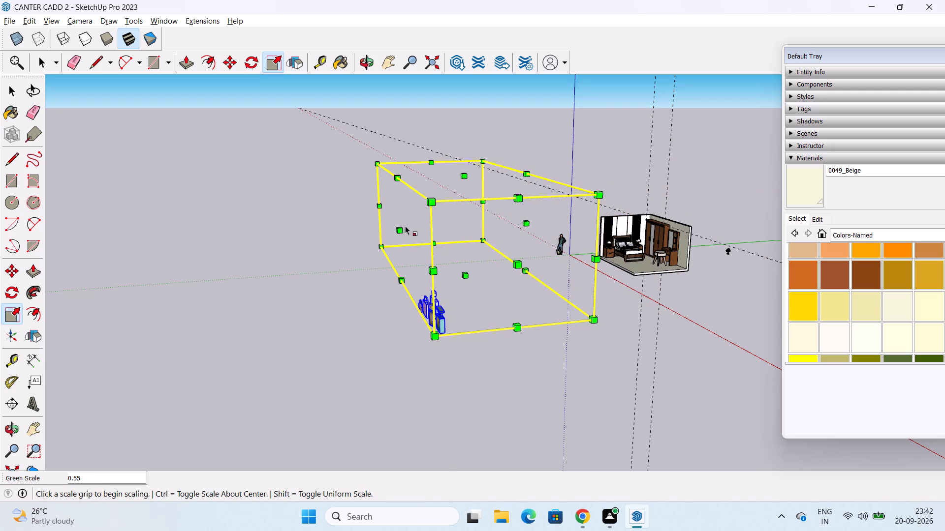
middle_click_drag(442, 214, 427, 214)
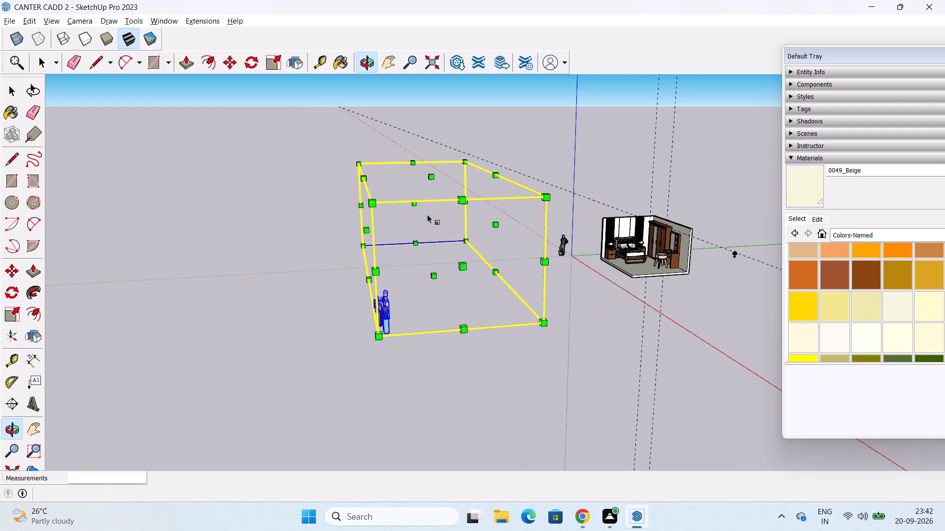
left_click_drag(418, 206, 423, 228)
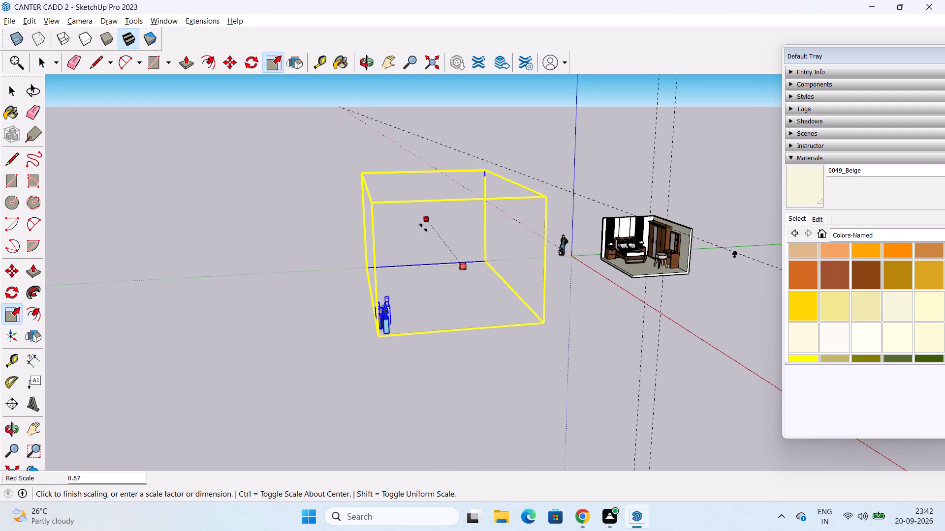
left_click_drag(423, 228, 426, 250)
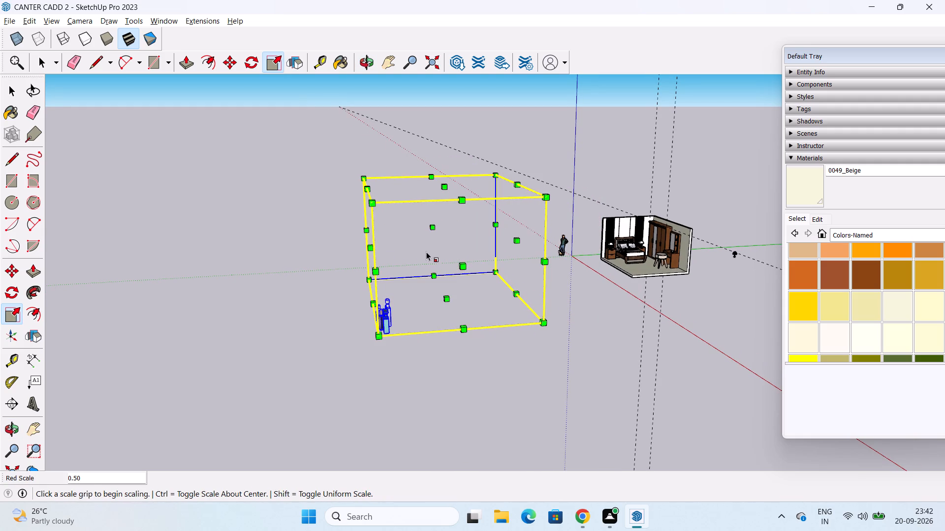
Move the scaled perfume bottle set about 100' 10" from the open ground onto the dressing unit's tabletop.
key("space")
left_click(304, 343)
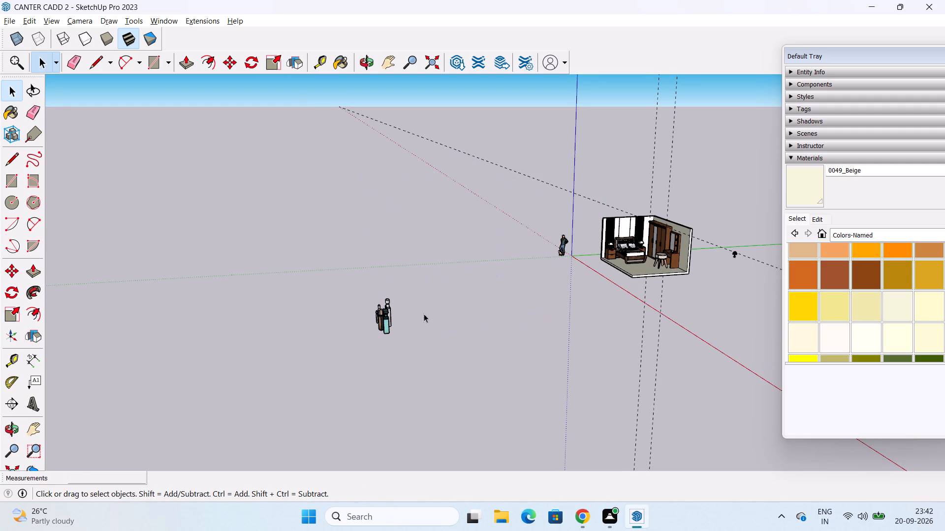
left_click(384, 316)
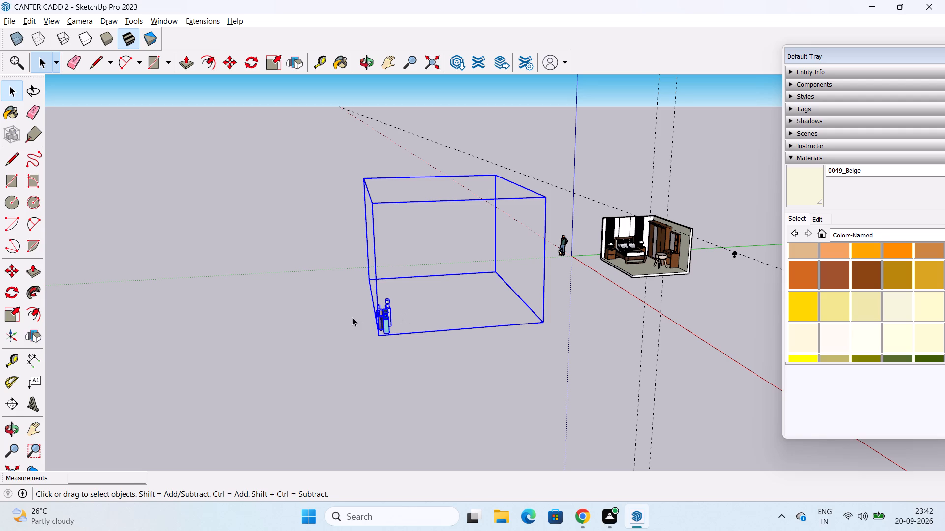
key("m")
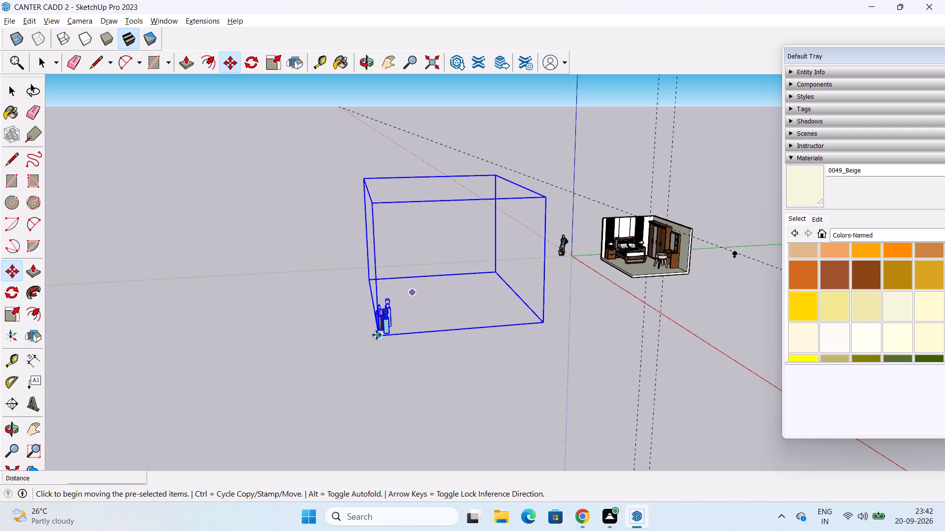
left_click(379, 334)
scroll(661, 267, "up", 9)
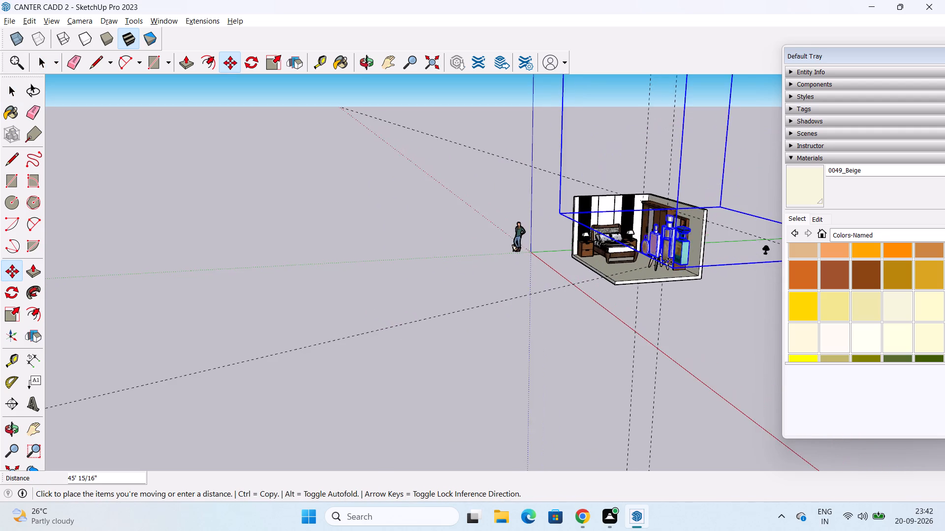
scroll(668, 262, "up", 2)
middle_click_drag(668, 262, 607, 324)
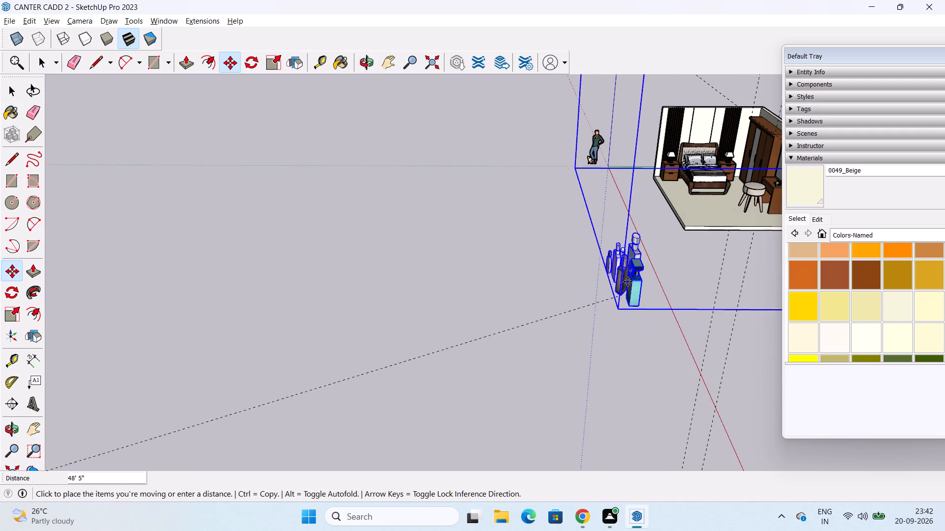
middle_click_drag(628, 281, 444, 341, "shift")
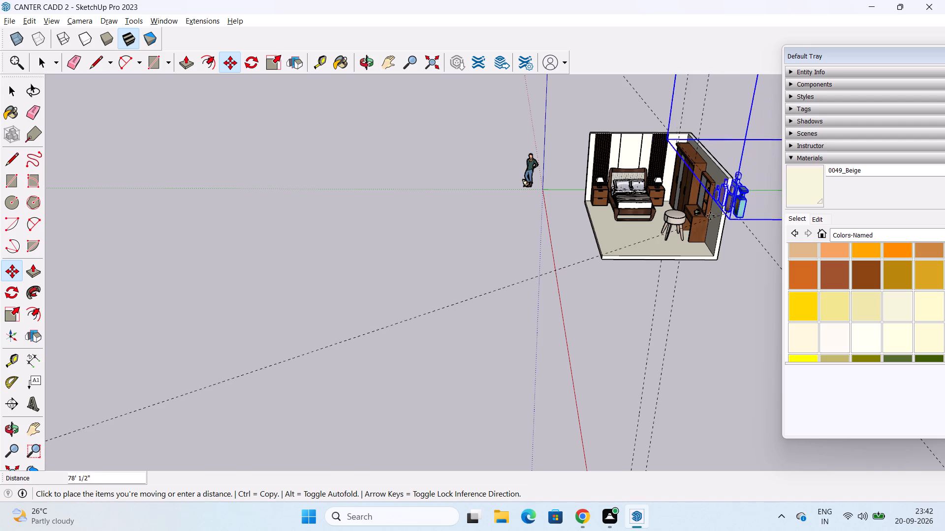
scroll(706, 216, "up", 15)
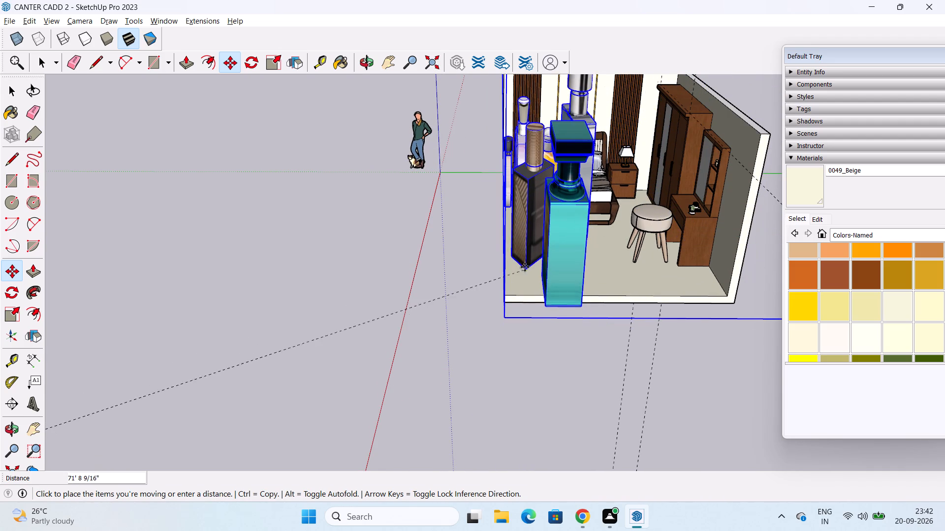
middle_click_drag(527, 248, 570, 104)
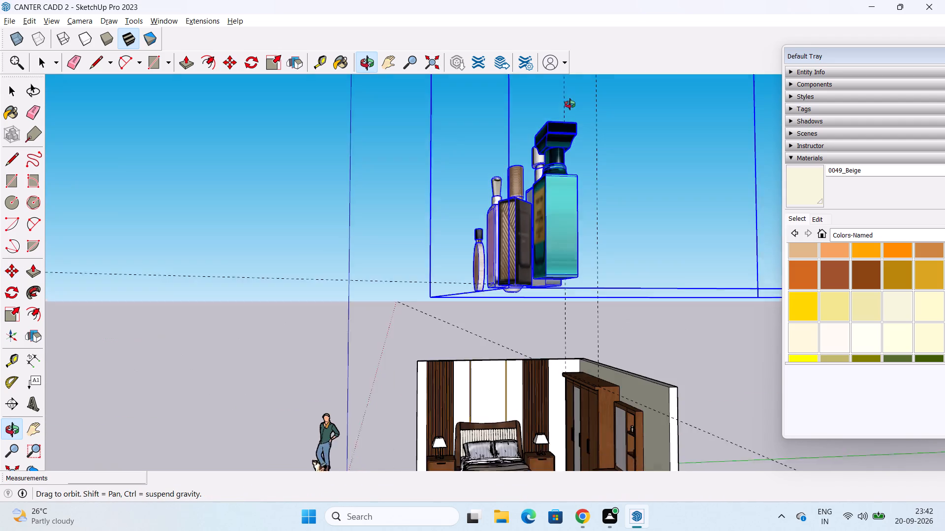
middle_click_drag(570, 104, 570, 103)
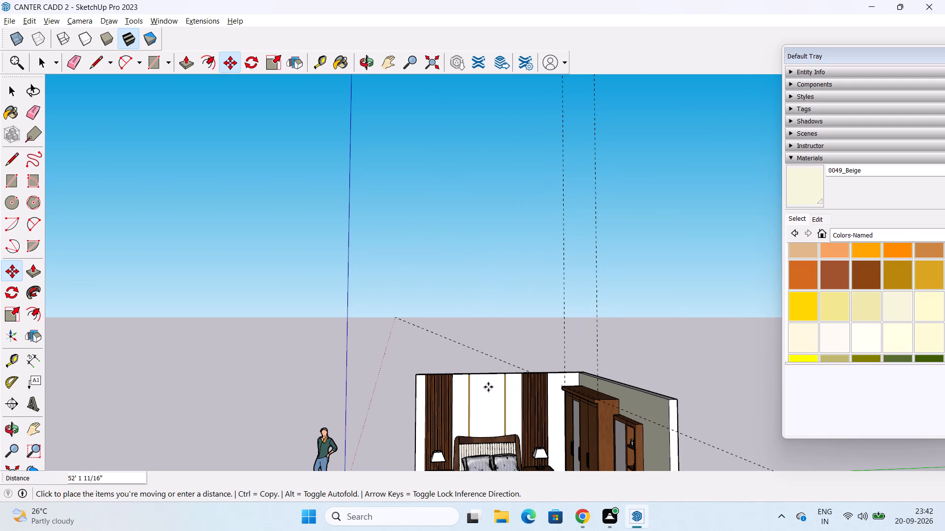
middle_click_drag(488, 387, 515, 266, "shift")
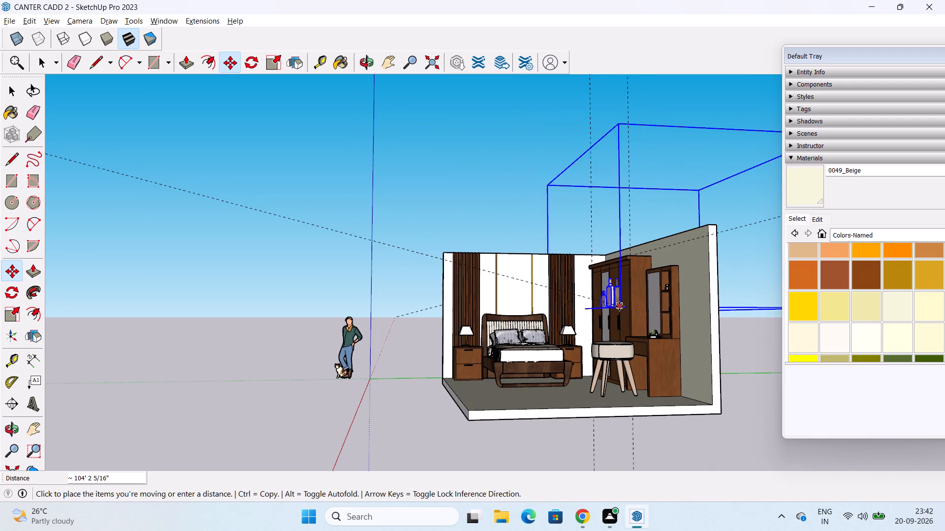
left_click(641, 337)
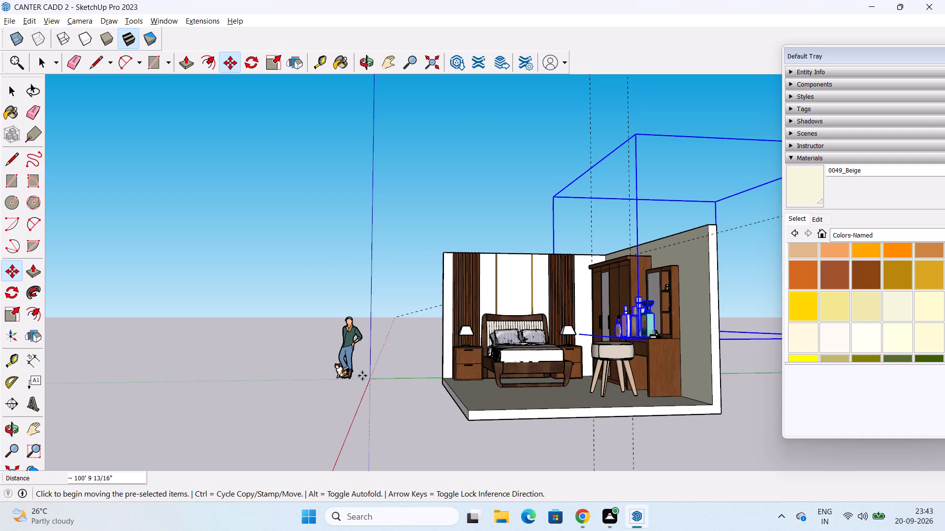
key("space")
left_click(399, 396)
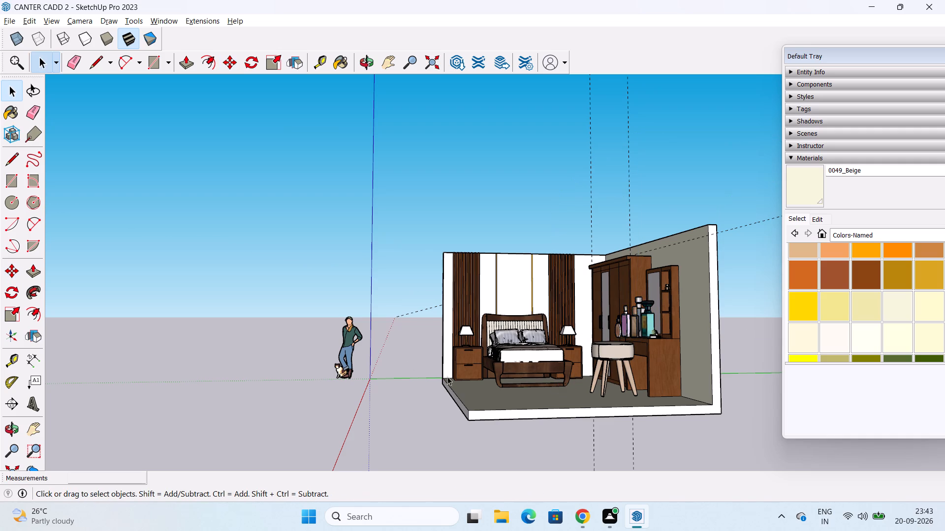
Scale the perfume bottle set on the dressing unit down to about 0.77 along blue and 0.59 along red.
middle_click_drag(618, 361, 735, 518)
scroll(604, 331, "up", 3)
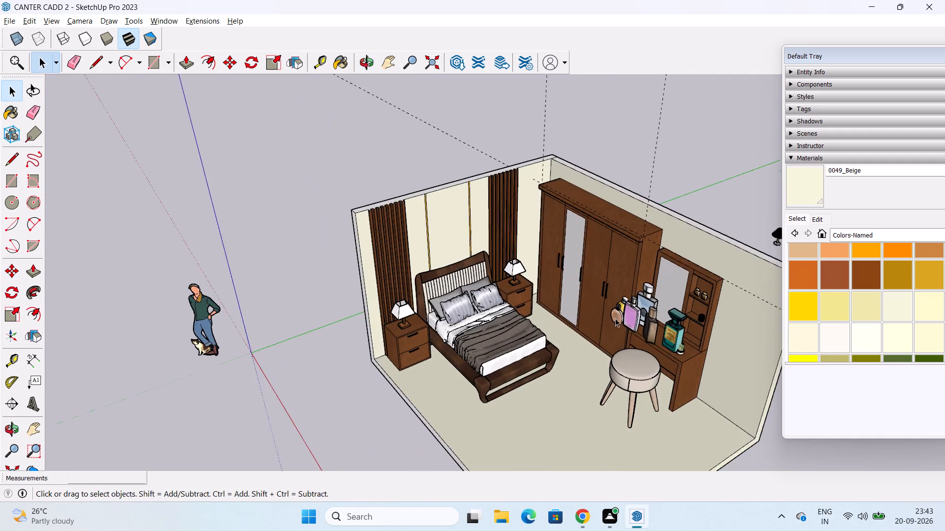
middle_click_drag(620, 315, 497, 234)
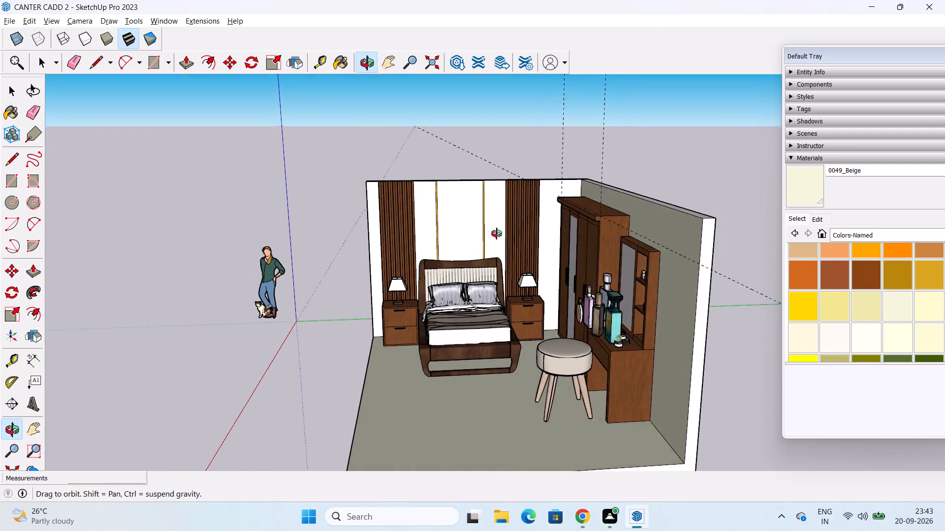
middle_click_drag(497, 234, 522, 295)
left_click(614, 350)
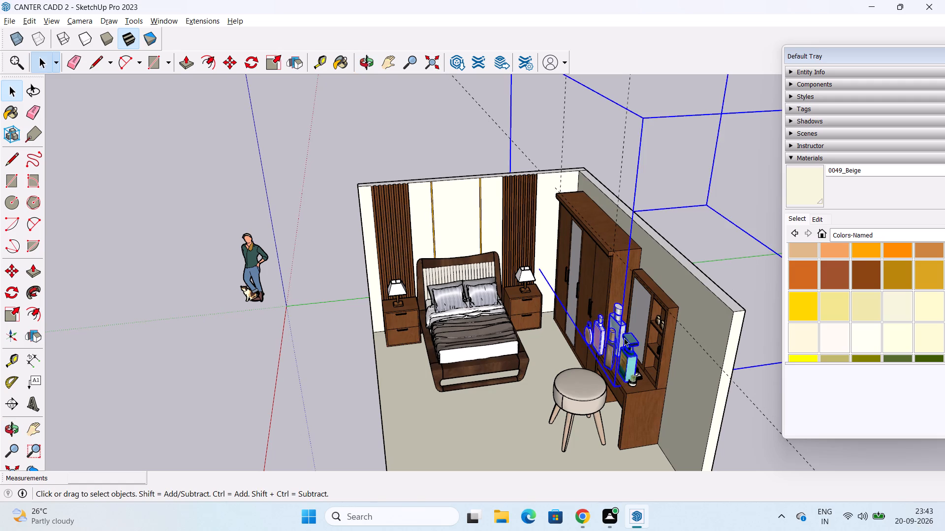
scroll(641, 222, "down", 3)
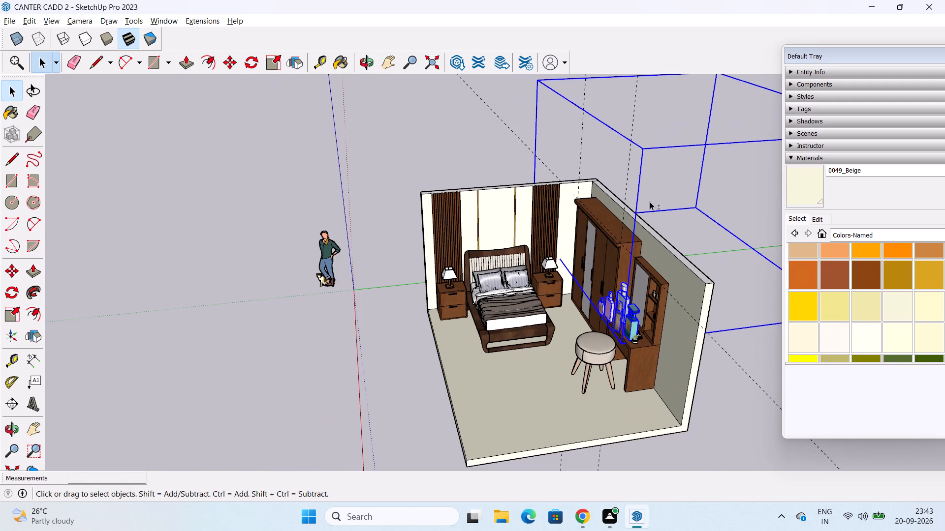
middle_click_drag(650, 202, 563, 249, "shift")
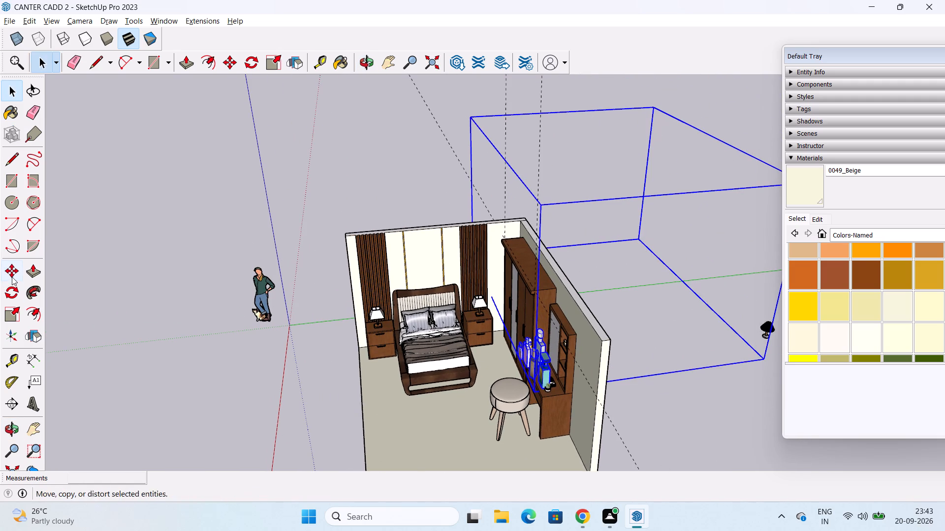
left_click_drag(14, 313, 20, 304)
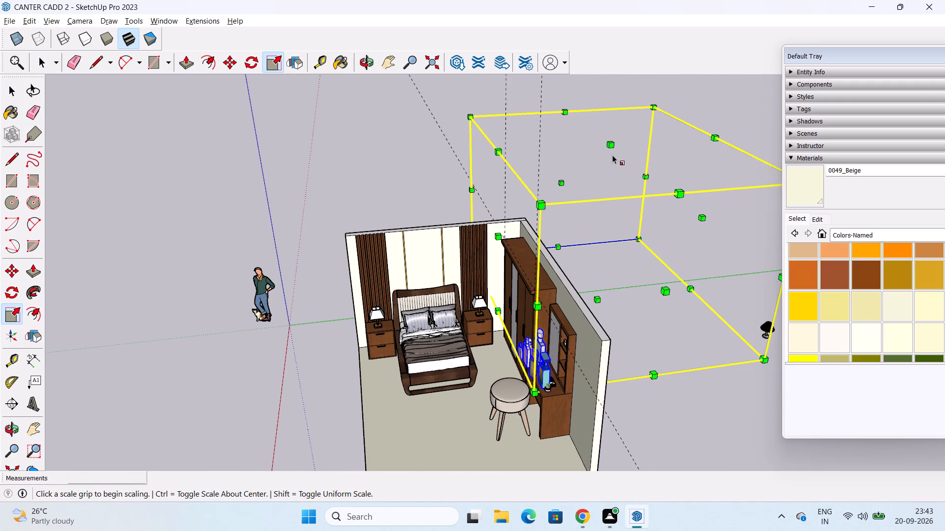
left_click_drag(612, 146, 616, 189)
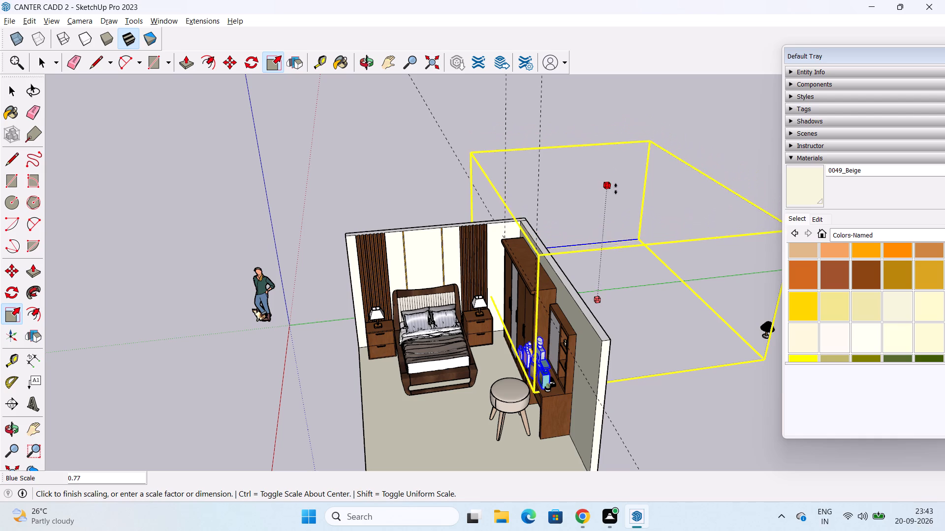
left_click_drag(616, 189, 616, 192)
left_click_drag(557, 201, 574, 221)
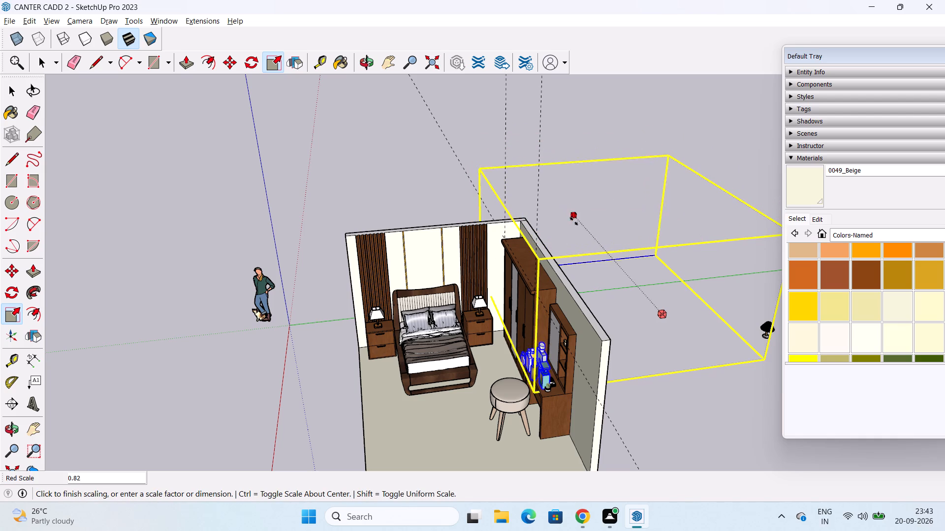
left_click_drag(574, 221, 584, 251)
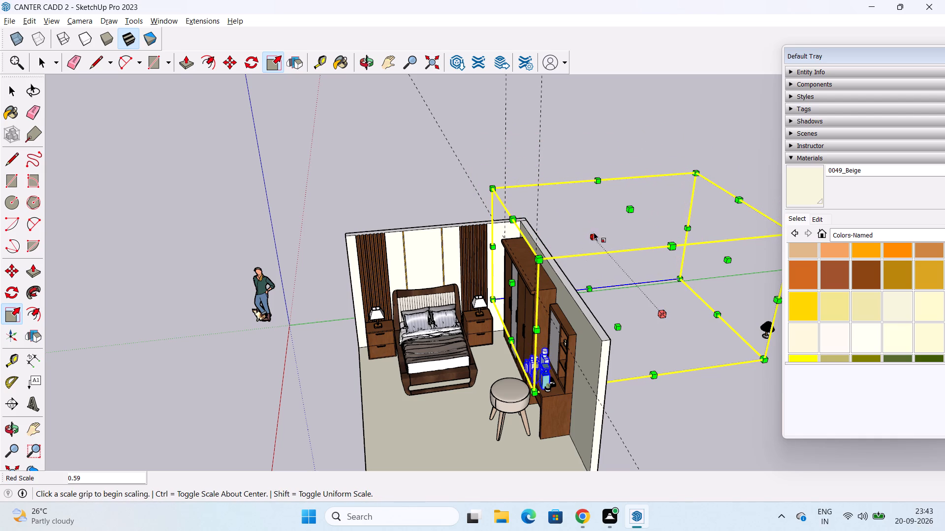
Shrink the perfume bottle set further to 0.82 along blue and 0.69 along red, and reduce it along green.
left_click_drag(630, 206, 630, 227)
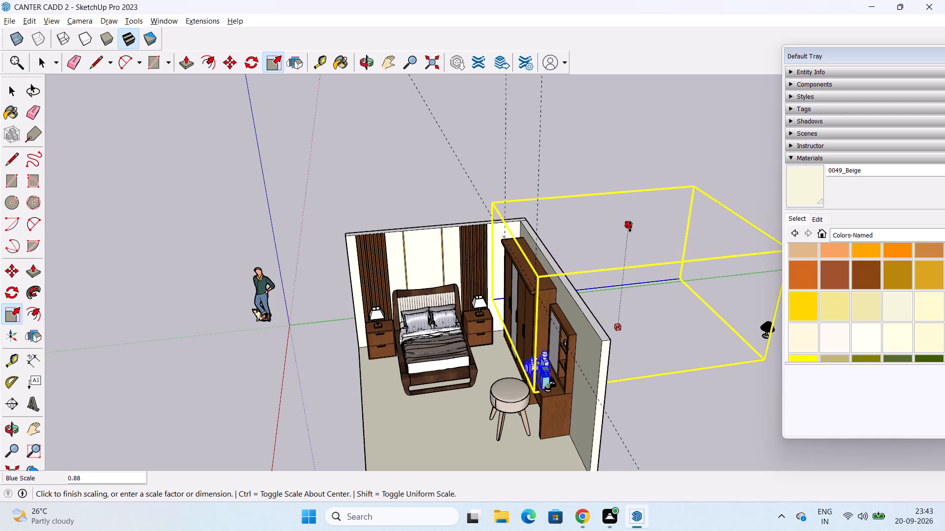
left_click_drag(630, 227, 630, 233)
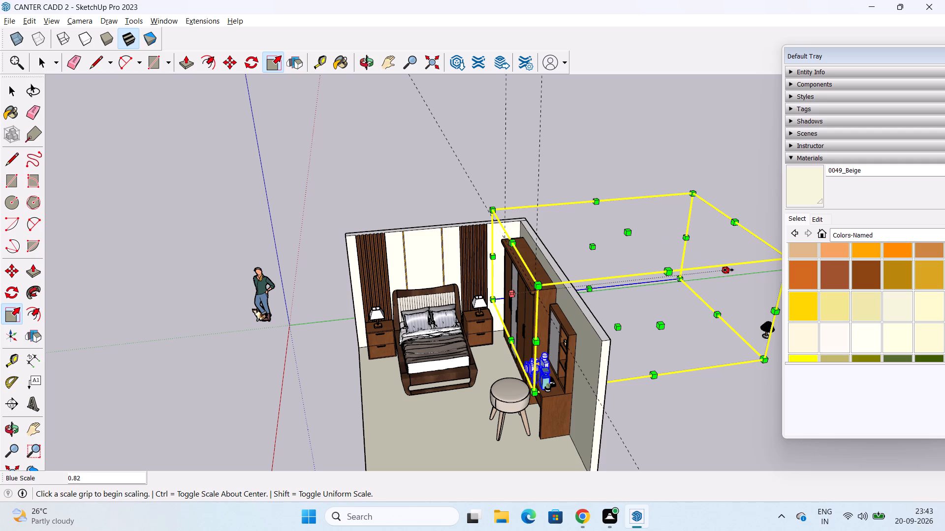
left_click_drag(728, 270, 688, 292)
left_click_drag(577, 247, 591, 269)
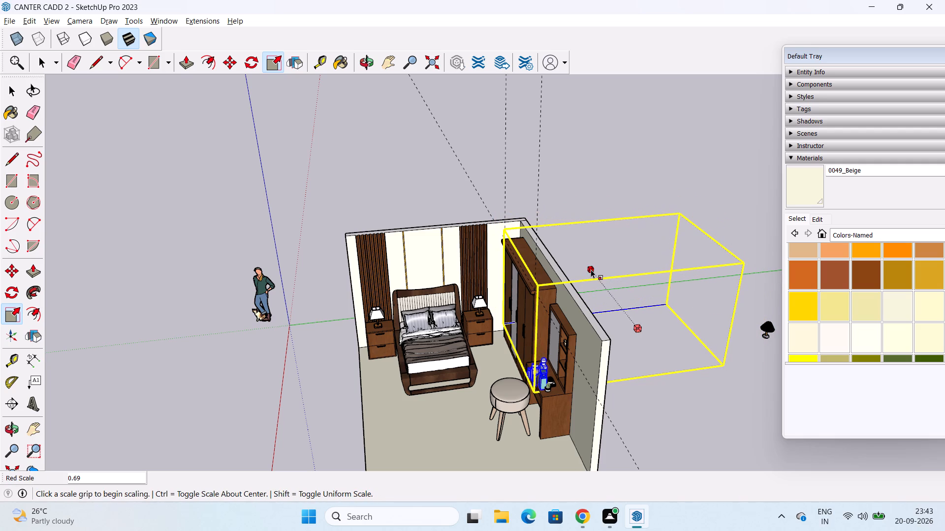
key("space")
left_click(244, 401)
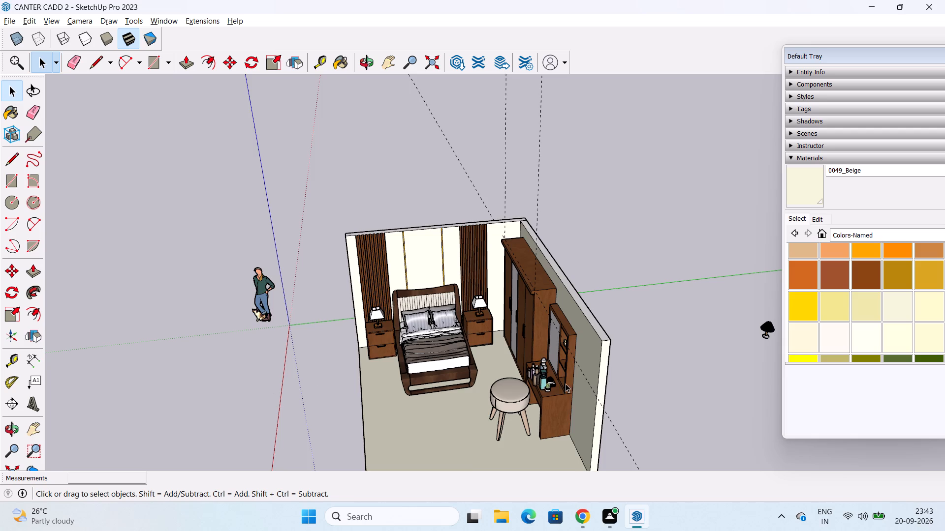
Move the perfume bottle set about 1' 3" across the dressing tabletop towards the wardrobe, clear of the small potted plants.
scroll(559, 389, "up", 8)
middle_click_drag(549, 369, 646, 357)
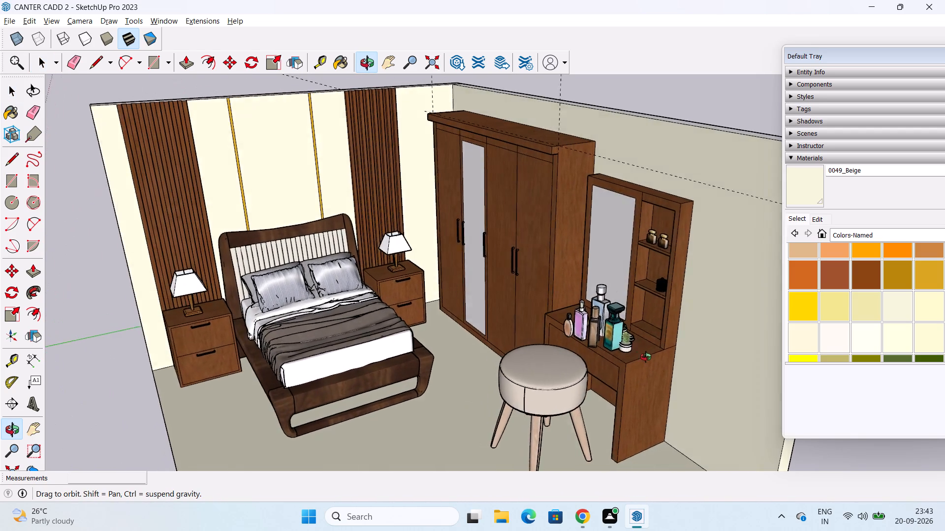
middle_click_drag(646, 357, 682, 357)
left_click(641, 329)
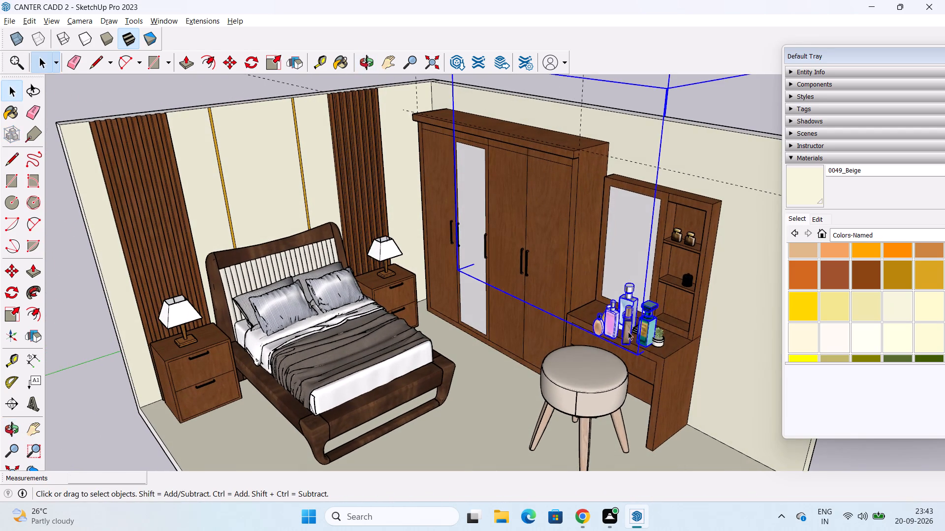
left_click_drag(11, 277, 17, 268)
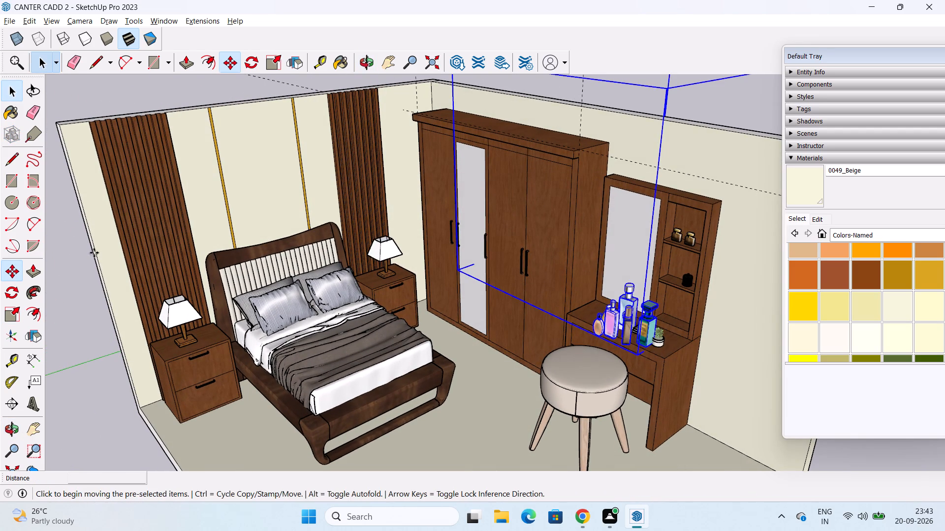
left_click(636, 354)
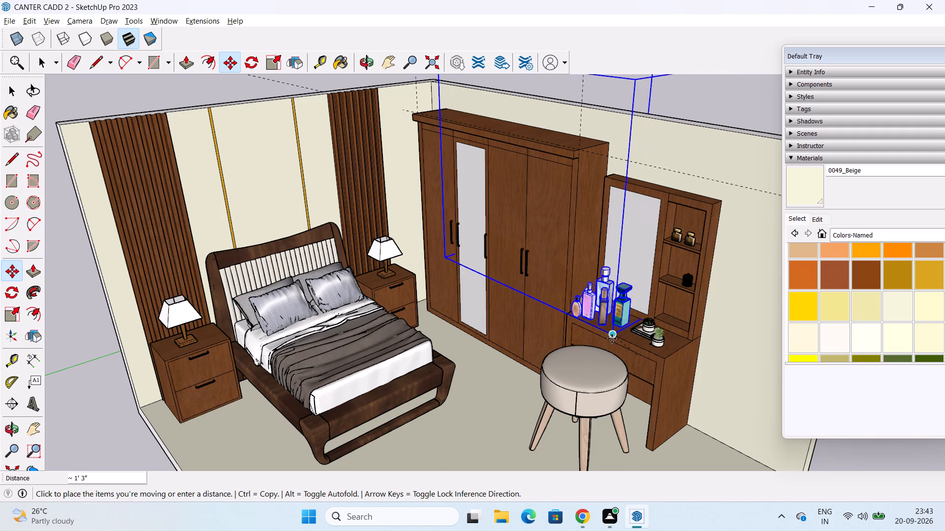
scroll(612, 339, "up", 1)
middle_click_drag(612, 339, 635, 286)
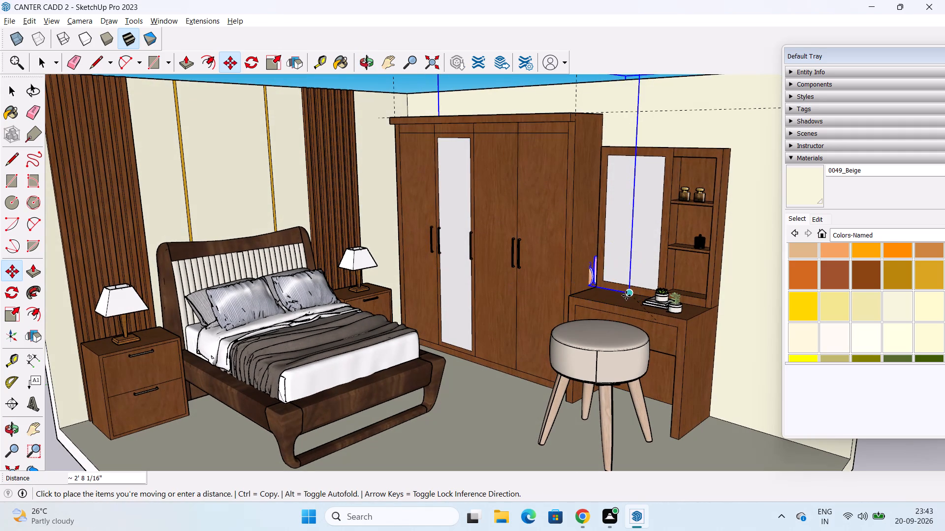
left_click(624, 309)
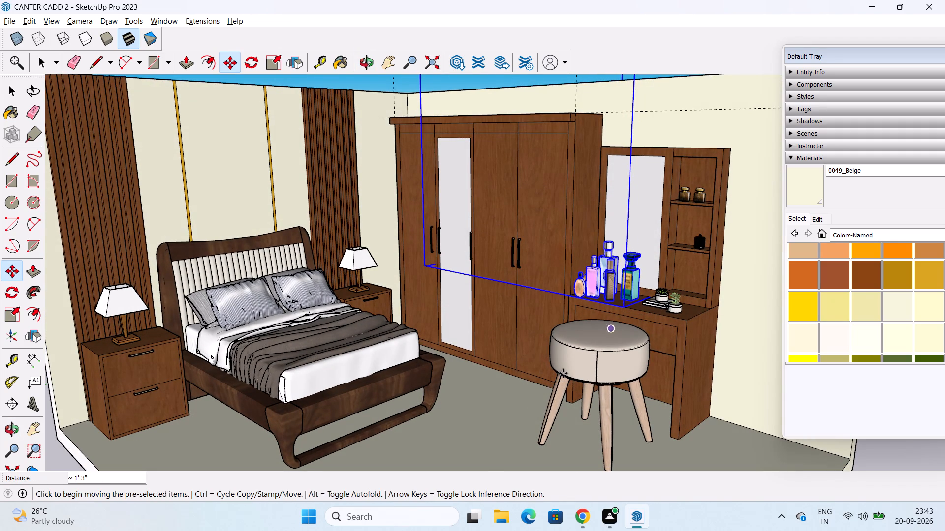
key("space")
left_click(488, 434)
Move the perfume bottle set about 4" back across the dressing tabletop towards the mirror, then deselect it.
scroll(602, 263, "down", 1)
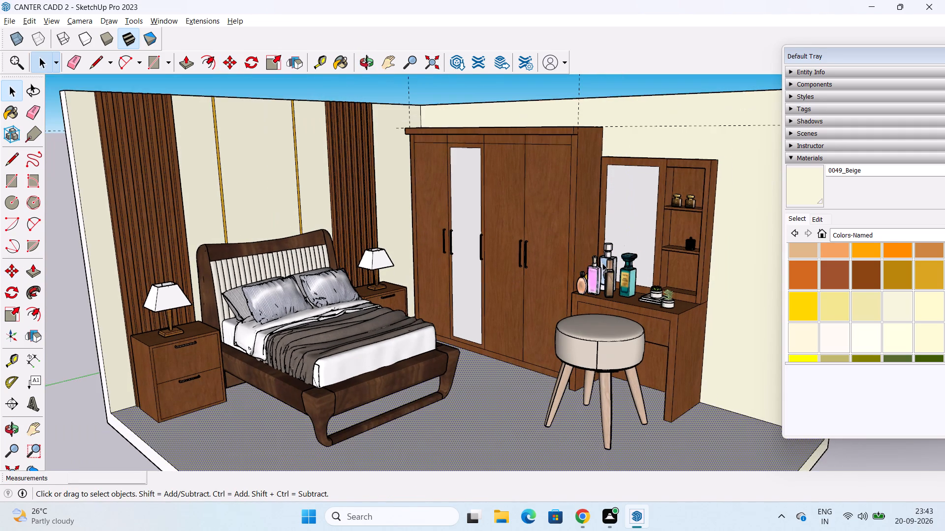
middle_click_drag(602, 263, 415, 346)
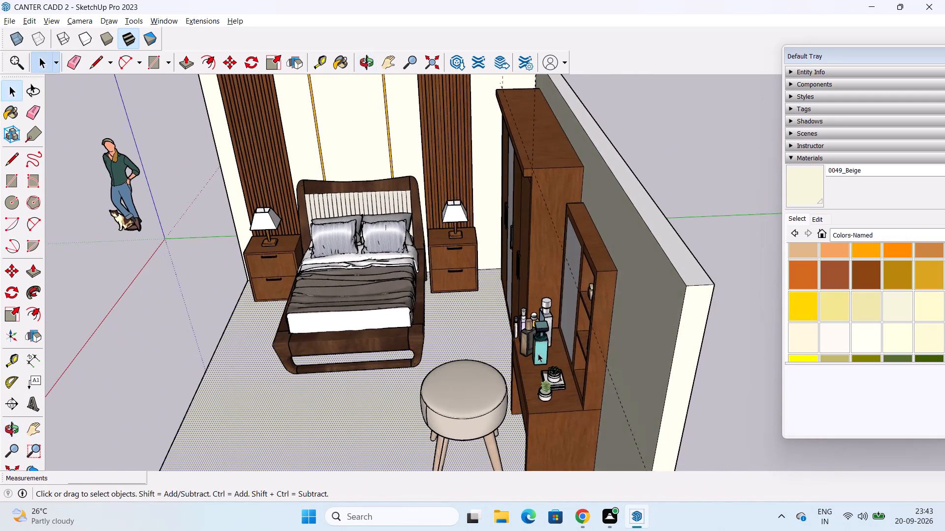
middle_click_drag(543, 346, 558, 295)
left_click(559, 304)
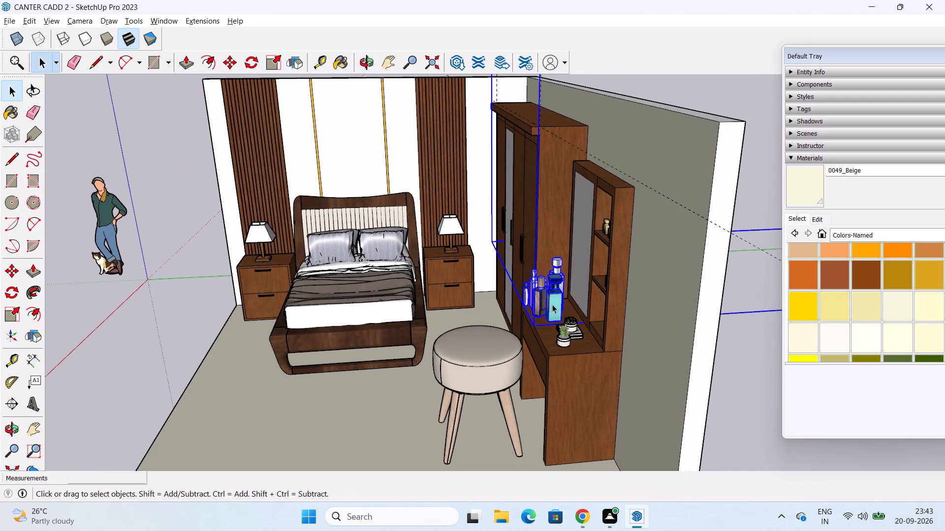
key("m")
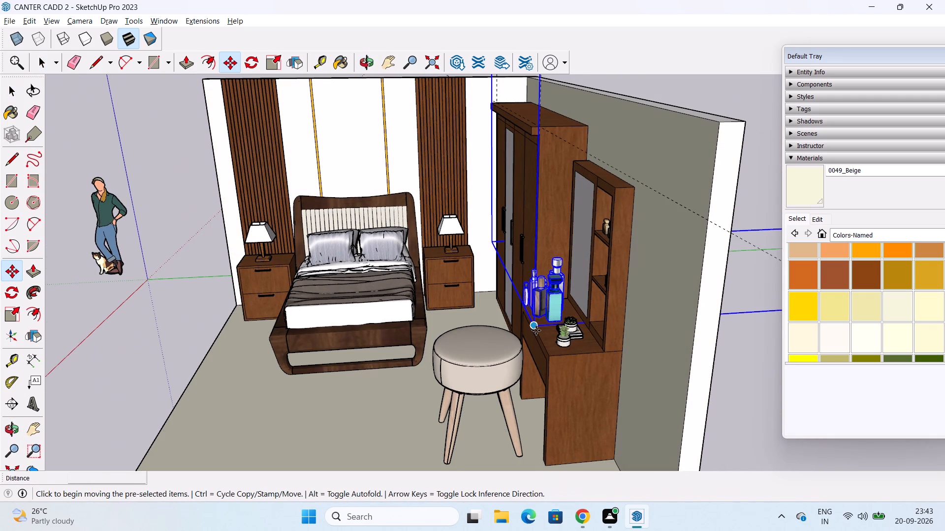
left_click(536, 330)
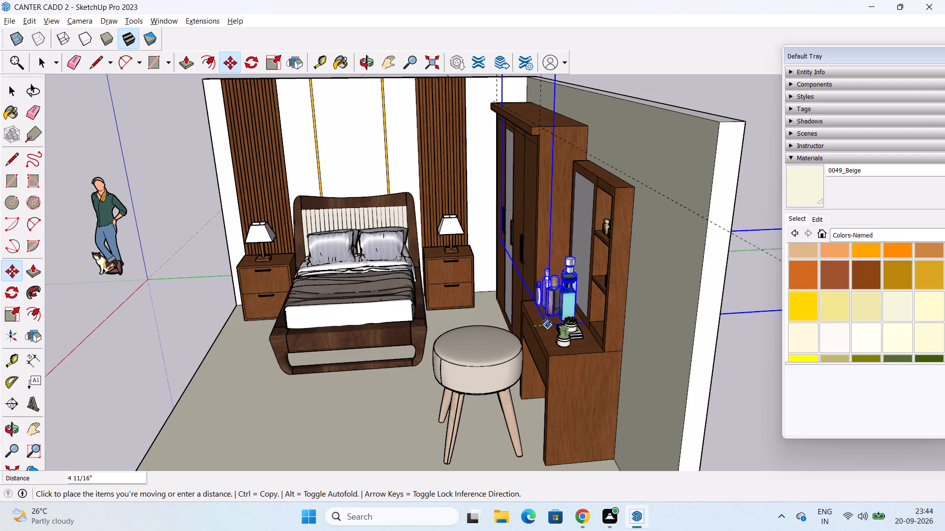
left_click(544, 322)
key("space")
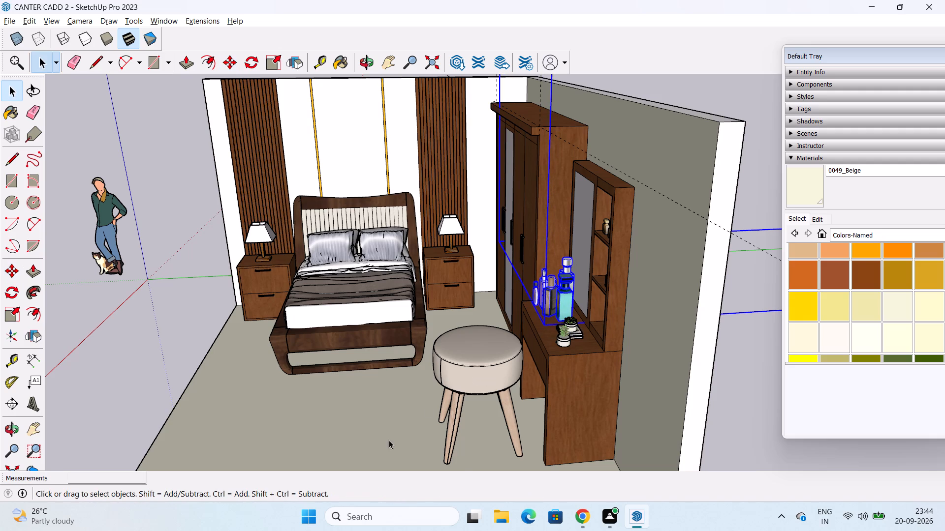
left_click(378, 437)
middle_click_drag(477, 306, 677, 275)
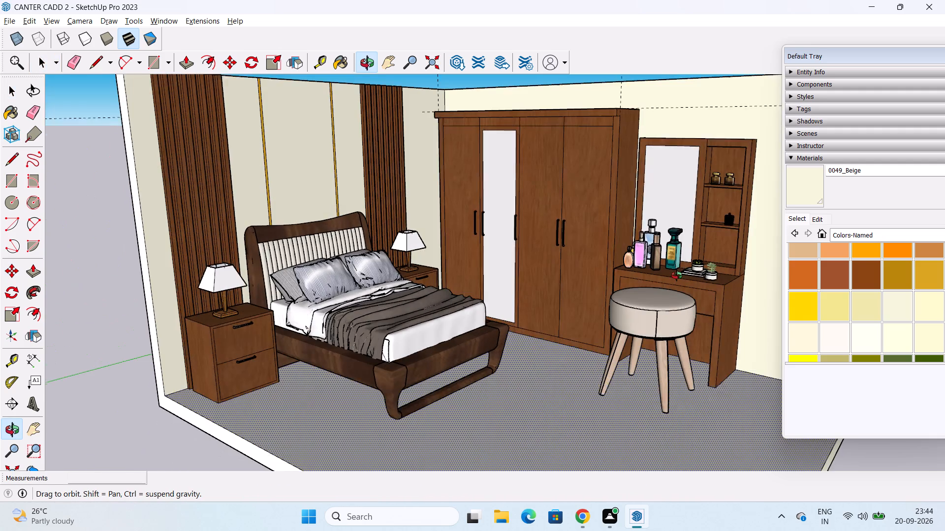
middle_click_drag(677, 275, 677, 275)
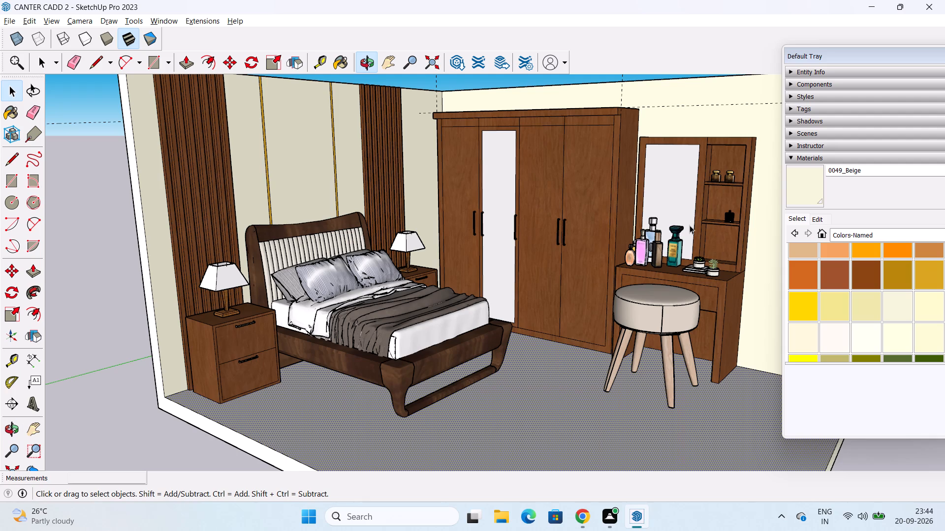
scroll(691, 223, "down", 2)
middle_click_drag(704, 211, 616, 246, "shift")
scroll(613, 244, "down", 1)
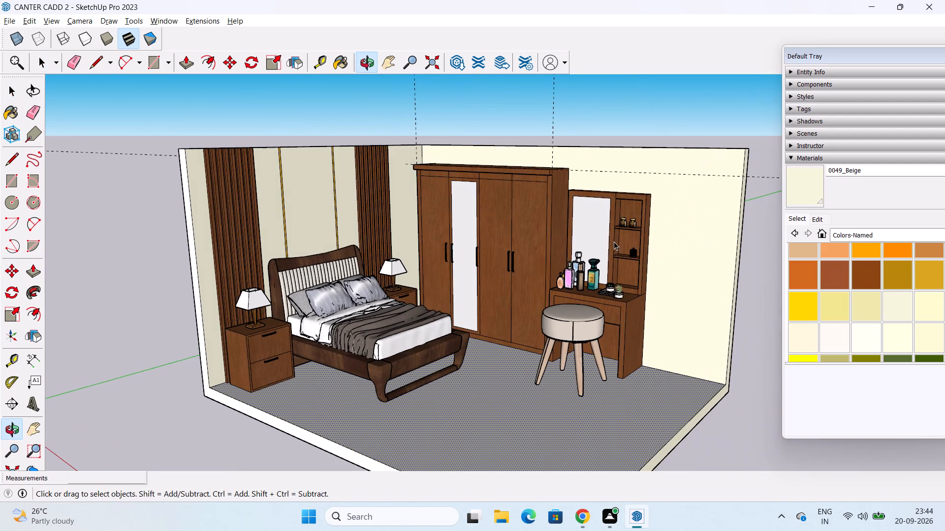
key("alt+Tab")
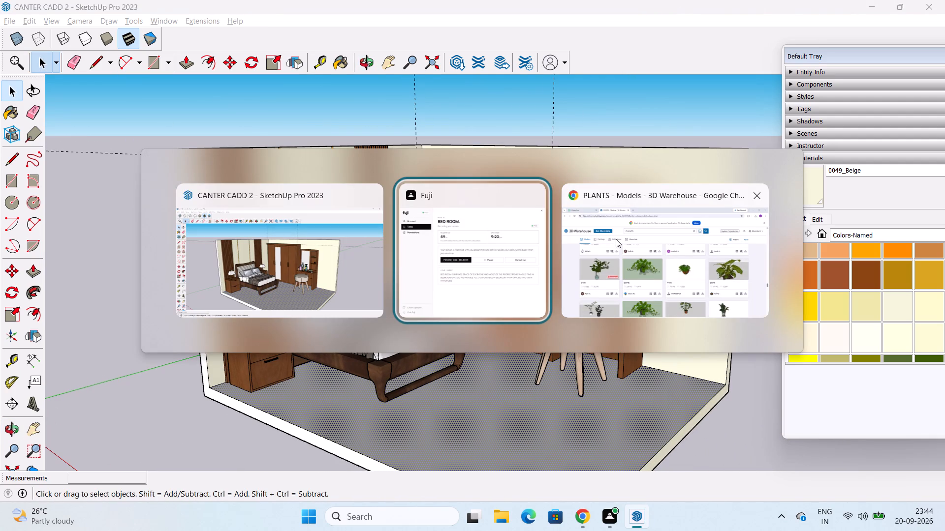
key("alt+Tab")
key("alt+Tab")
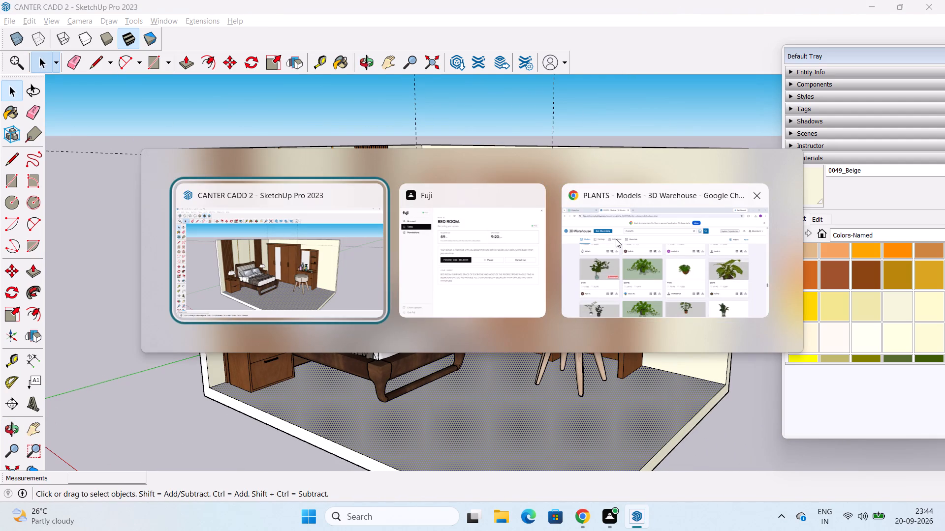
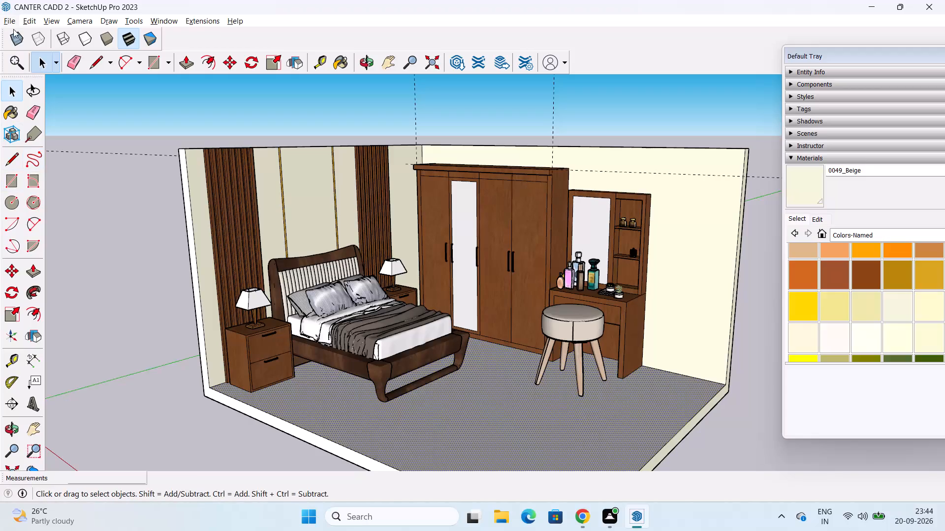
Import the N_Plant_4 model from Downloads and place it on the near bedside table beside the lamp.
left_click(5, 21)
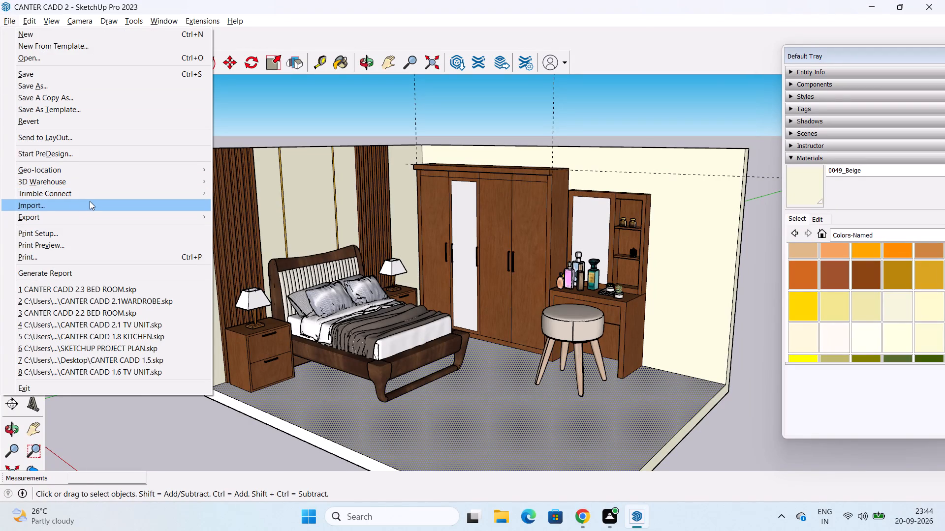
left_click(90, 201)
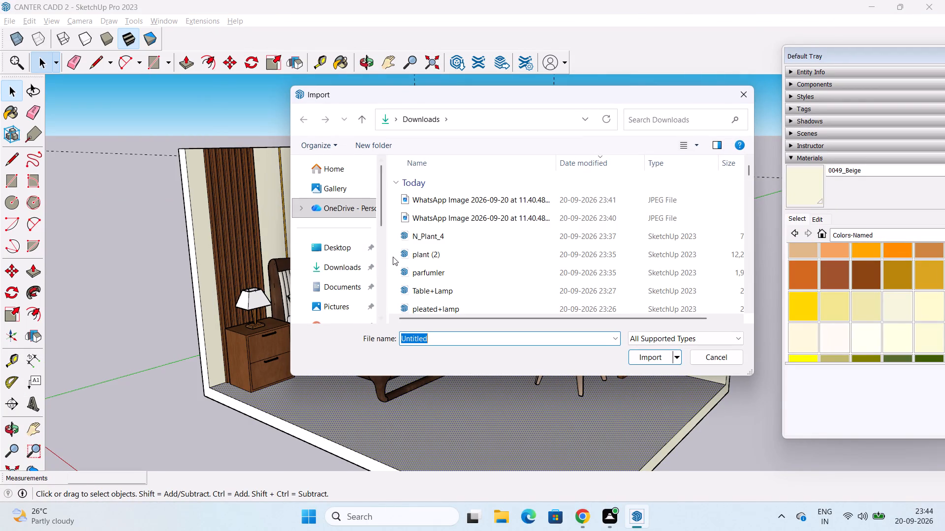
left_click(490, 238)
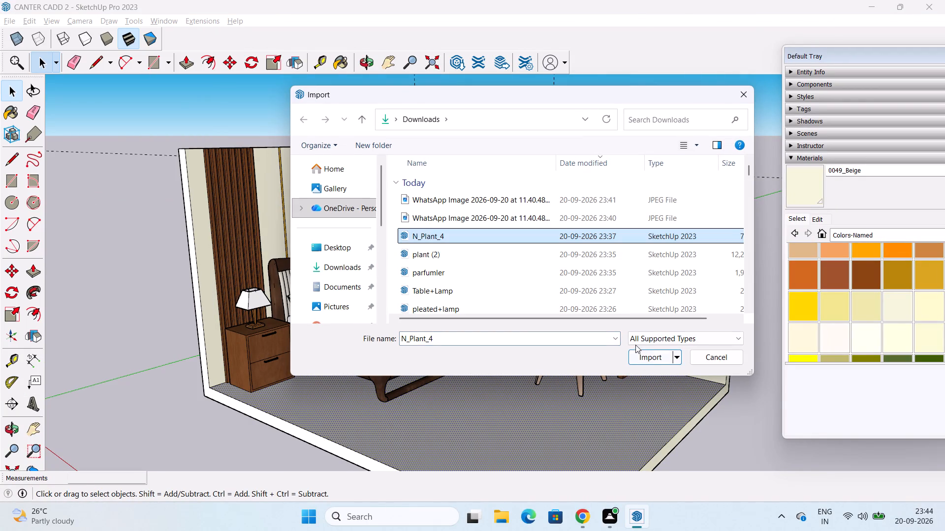
left_click(650, 356)
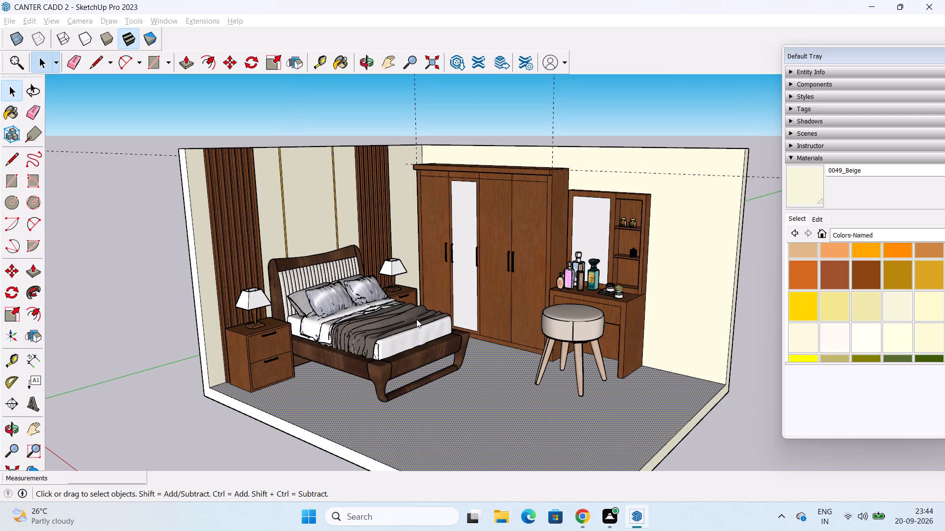
left_click(585, 301)
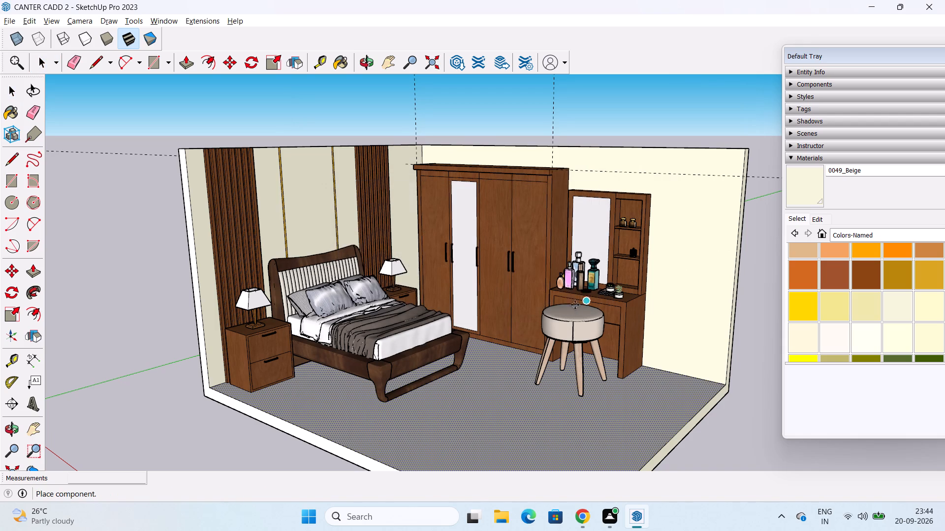
scroll(230, 333, "up", 3)
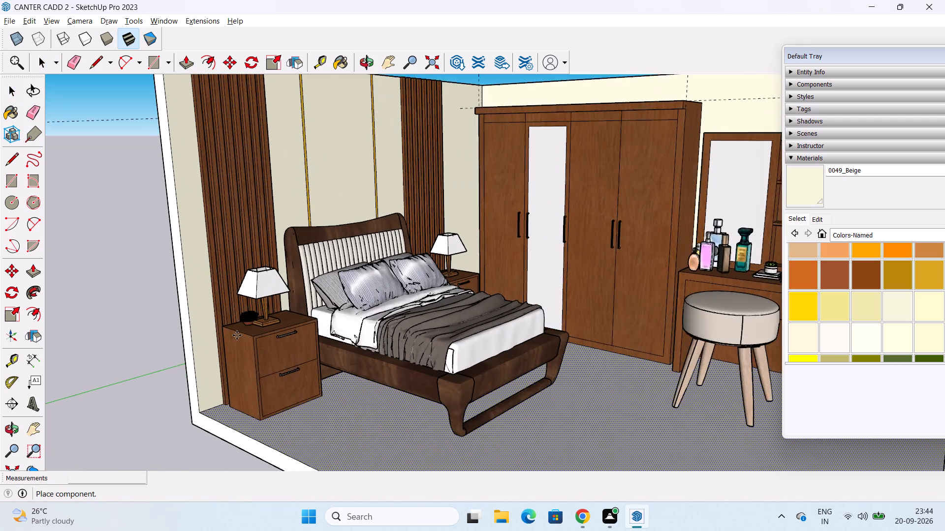
scroll(237, 335, "up", 3)
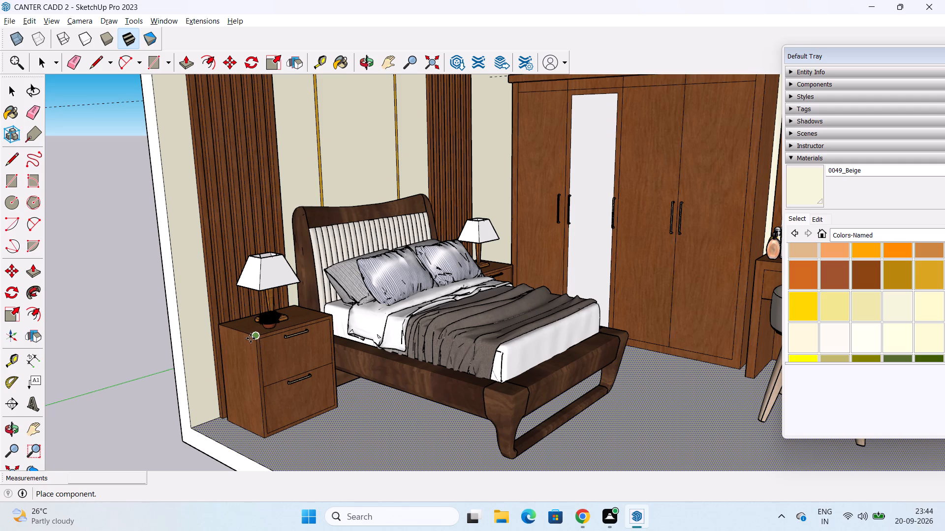
left_click(251, 338)
Scale the imported potted plant up to about 1.50 along blue and about 1.20 uniformly.
scroll(266, 325, "up", 4)
middle_click_drag(266, 323, 200, 360)
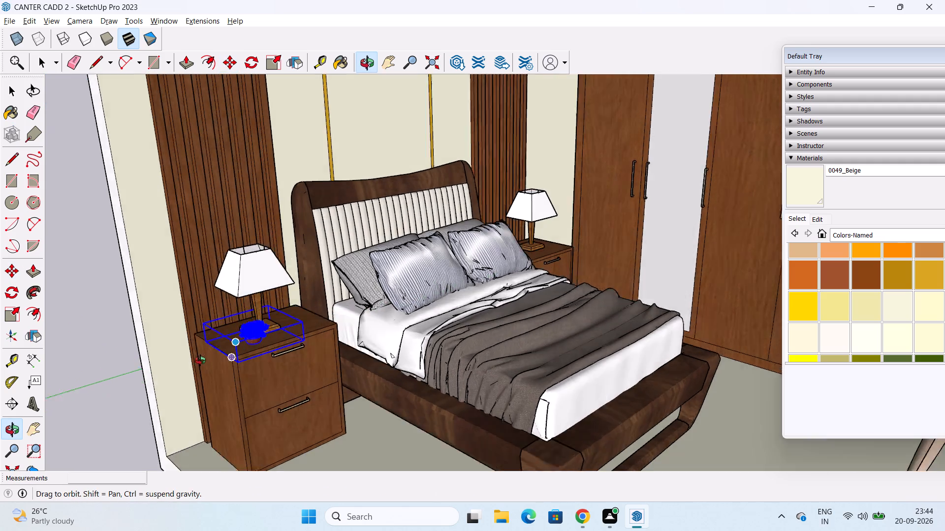
middle_click_drag(200, 360, 174, 360)
scroll(233, 343, "up", 3)
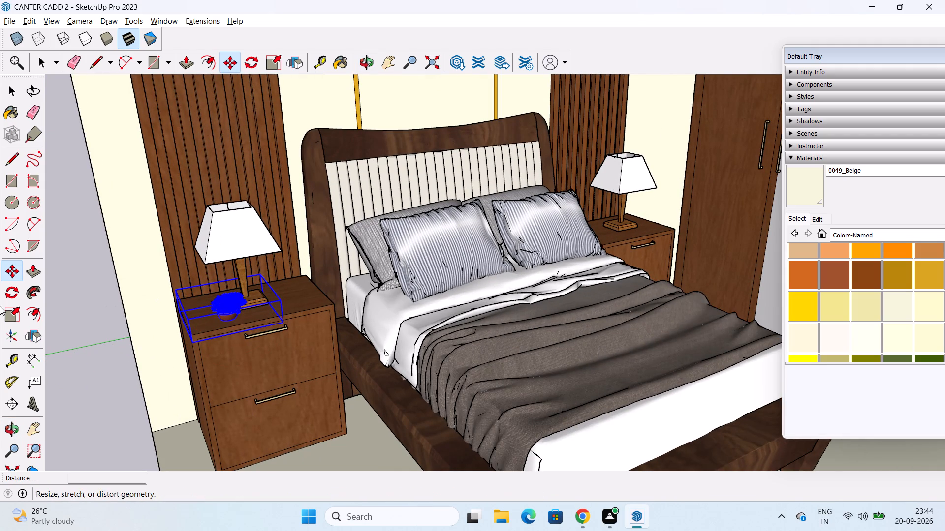
left_click(11, 310)
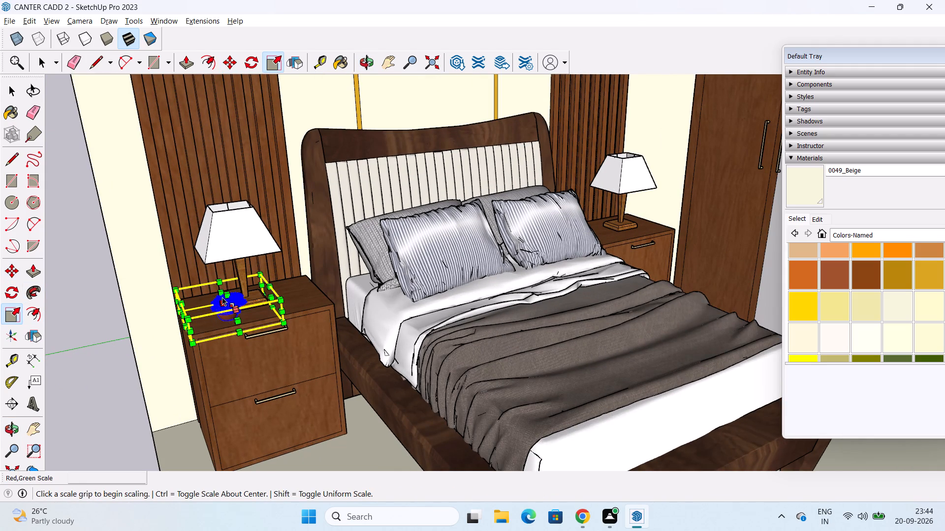
left_click_drag(224, 295, 225, 284)
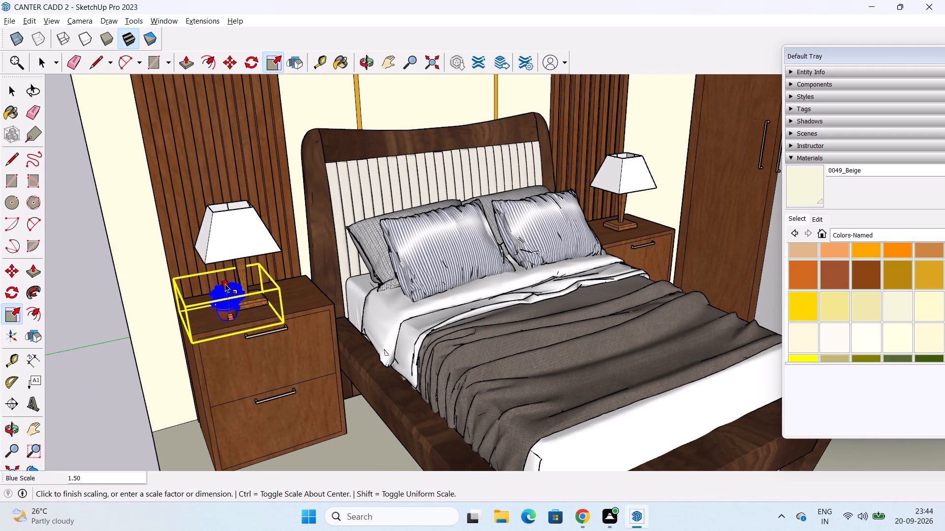
left_click_drag(176, 314, 167, 317)
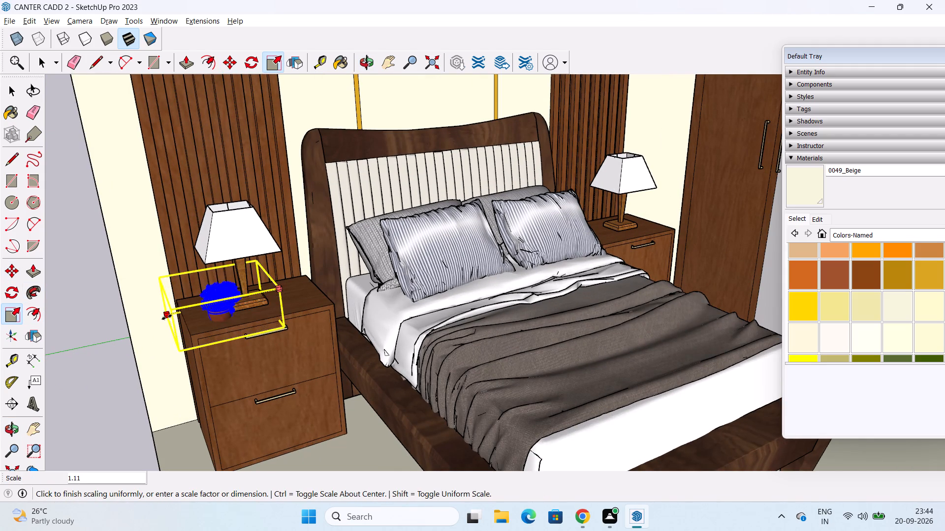
left_click_drag(167, 317, 161, 318)
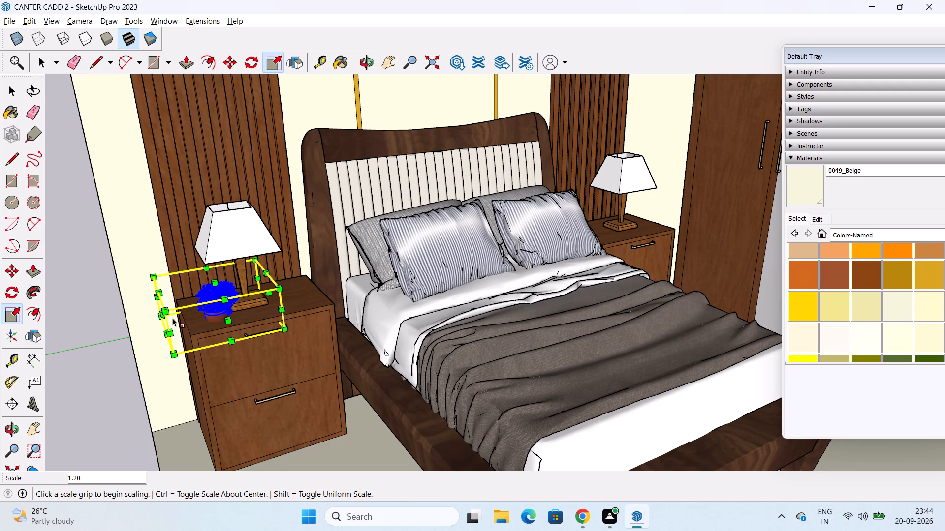
middle_click_drag(173, 318, 233, 317)
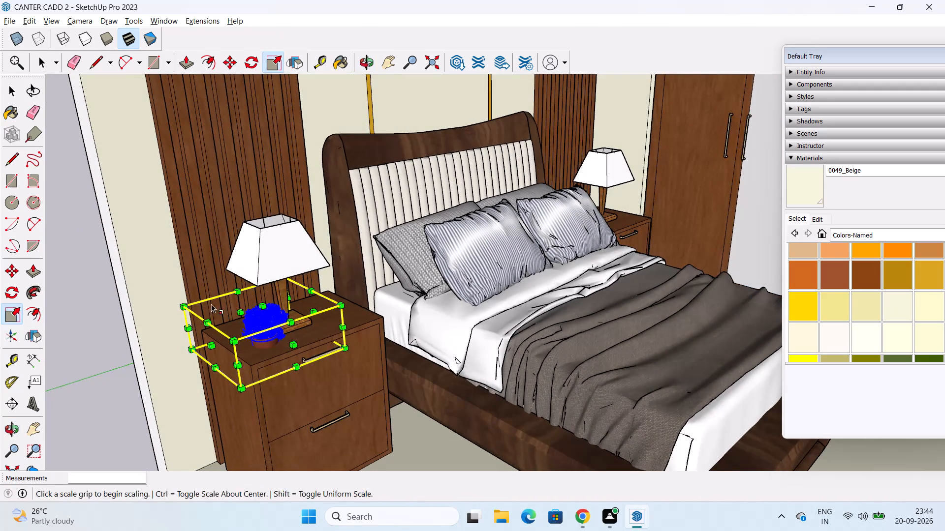
middle_click(201, 302)
key("space")
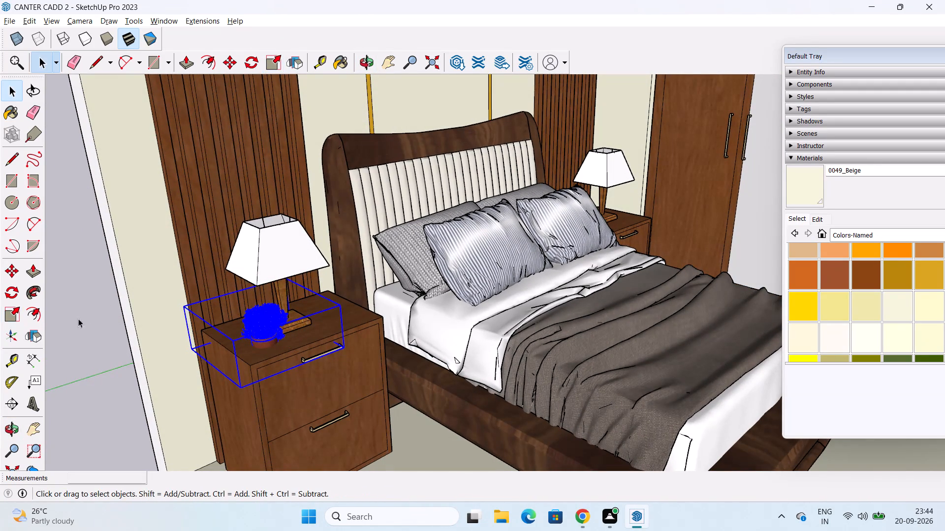
Move the potted plant about 5 9/16" up so its pot rests on the near bedside table's top.
left_click_drag(10, 270, 11, 266)
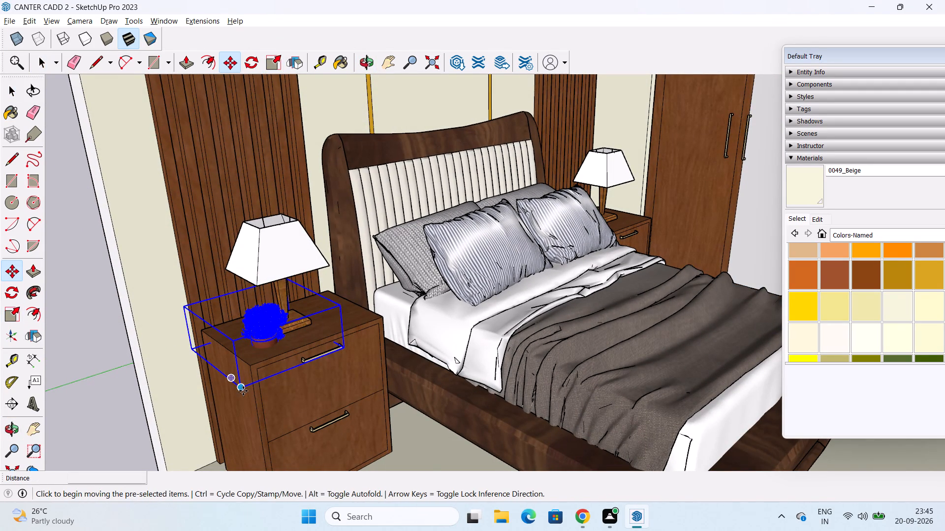
left_click(243, 390)
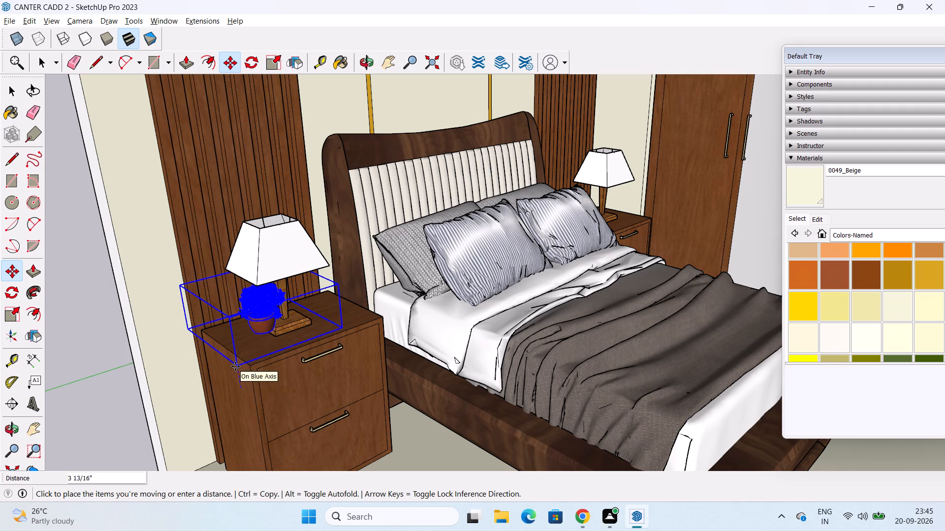
middle_click_drag(248, 357, 290, 299)
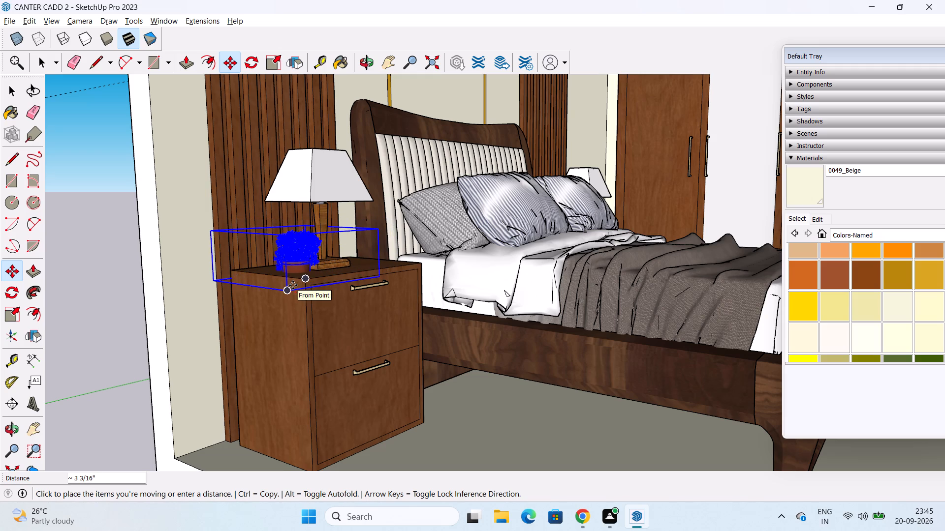
middle_click_drag(298, 282, 249, 379)
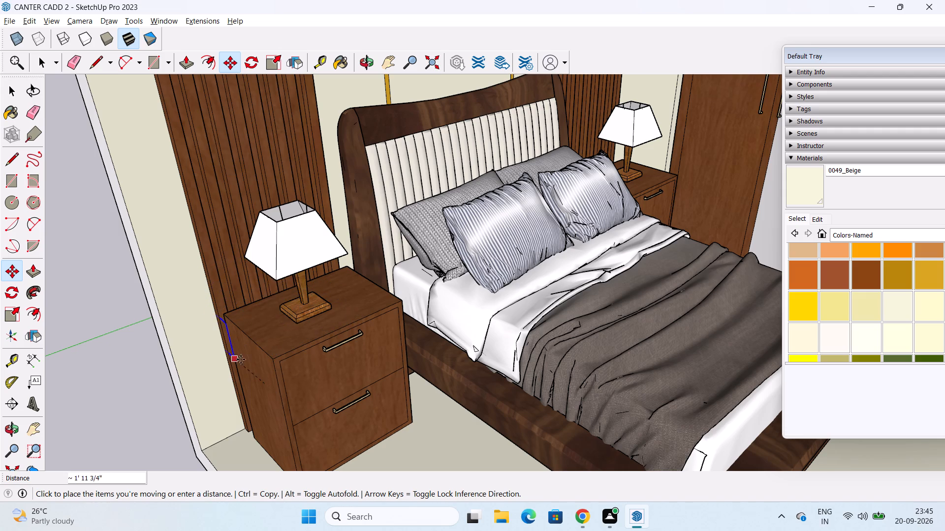
middle_click_drag(263, 361, 329, 324)
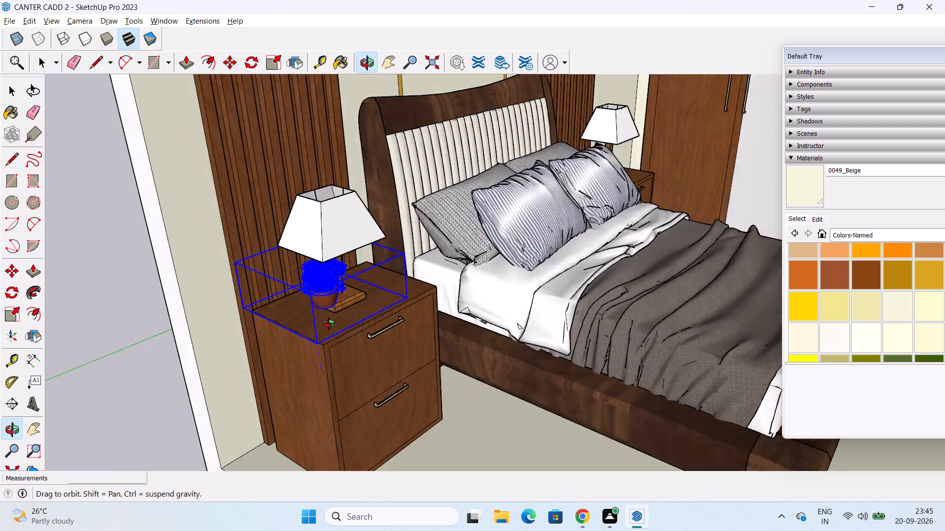
middle_click_drag(329, 324, 423, 281)
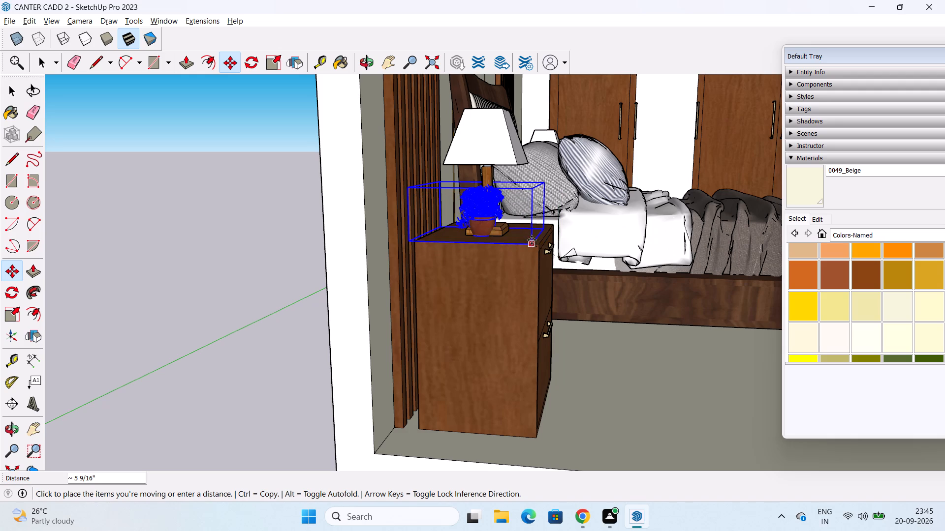
left_click(532, 240)
Move the potted plant about 9" across the near bedside tabletop to behind the lamp.
middle_click_drag(524, 252, 539, 234)
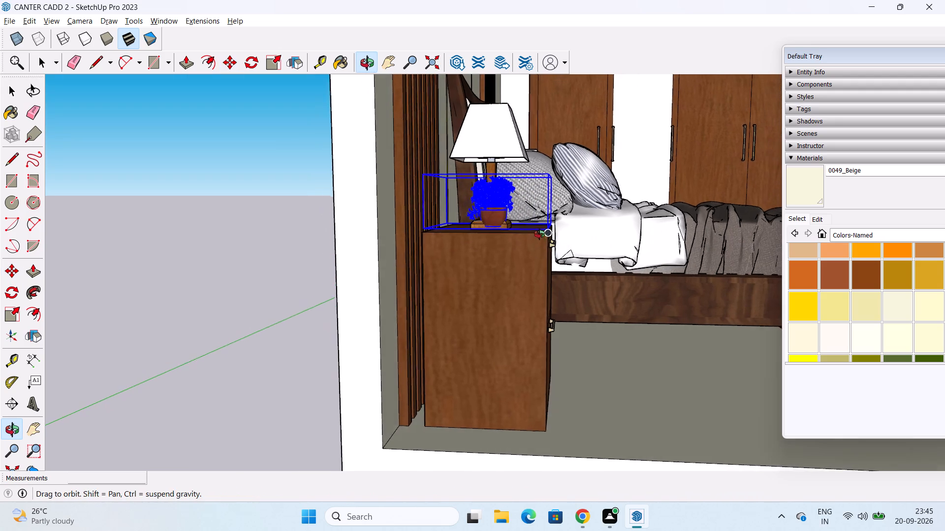
middle_click_drag(539, 234, 541, 230)
scroll(527, 236, "up", 5)
middle_click_drag(523, 241, 528, 274)
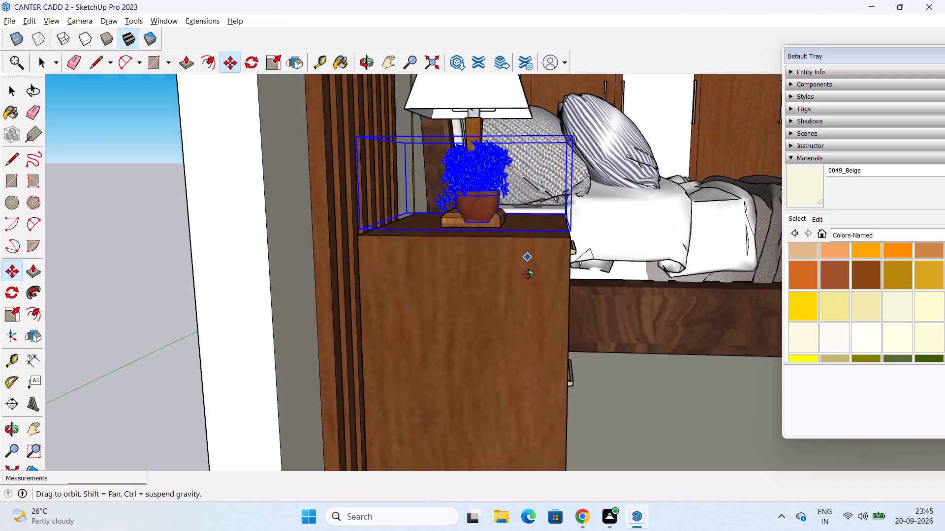
middle_click_drag(528, 274, 528, 275)
left_click(572, 255)
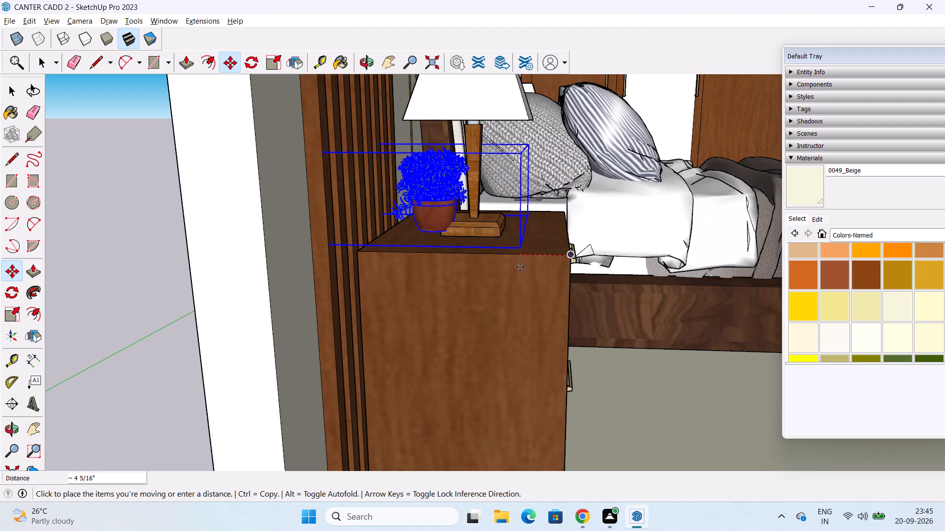
left_click(540, 236)
Move the potted plant about 1' 1" past the lamp away from the bed and about 6" towards the drawer fronts, then deselect it.
middle_click_drag(540, 236, 339, 300)
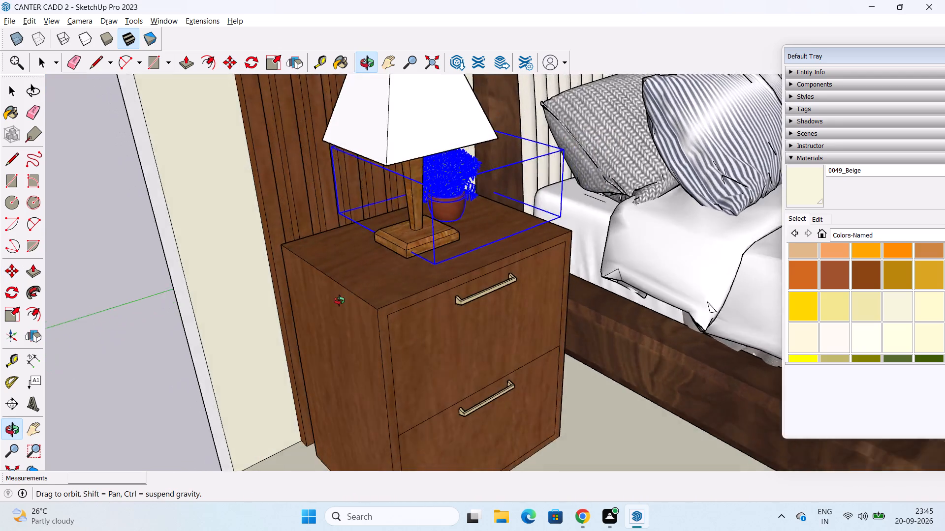
middle_click_drag(339, 300, 231, 322)
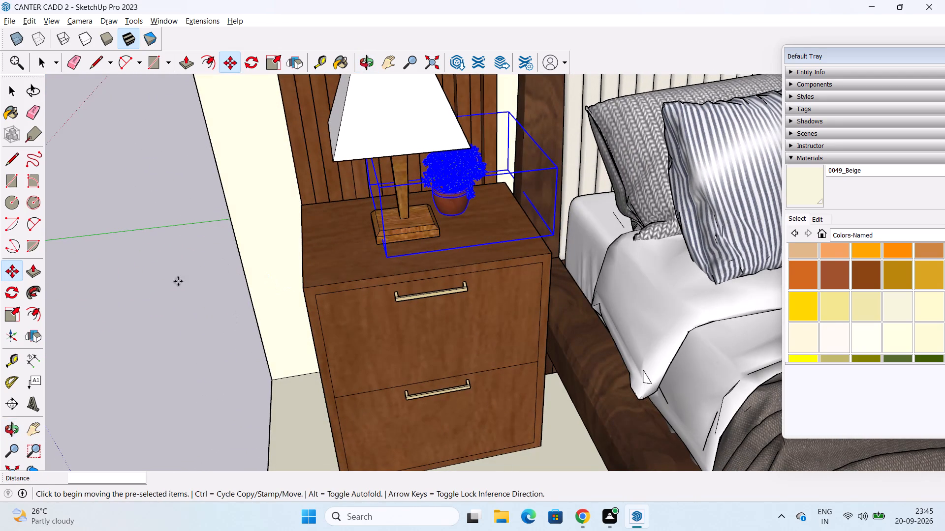
left_click(388, 258)
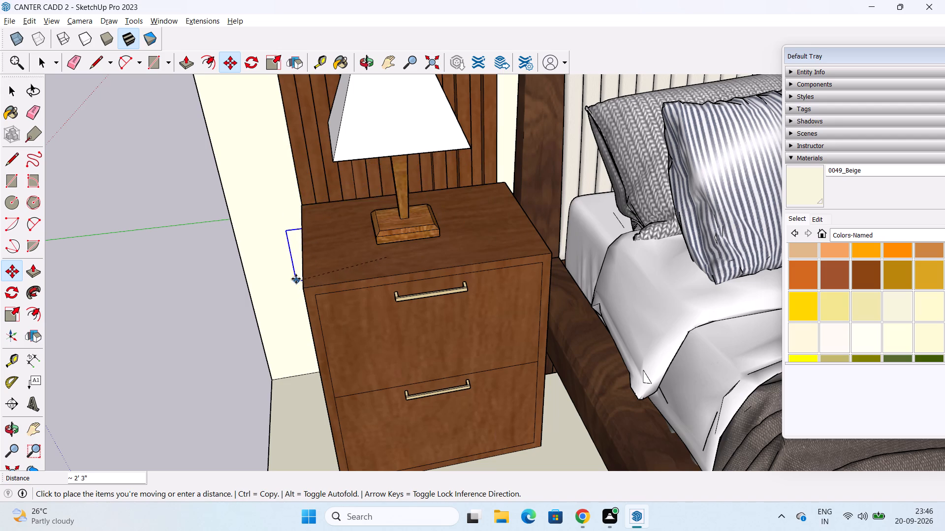
left_click(256, 272)
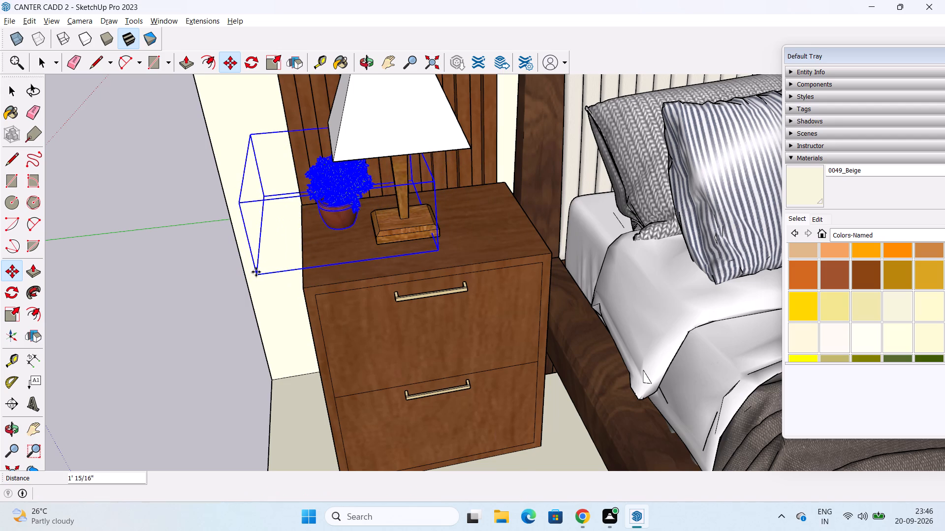
left_click(438, 251)
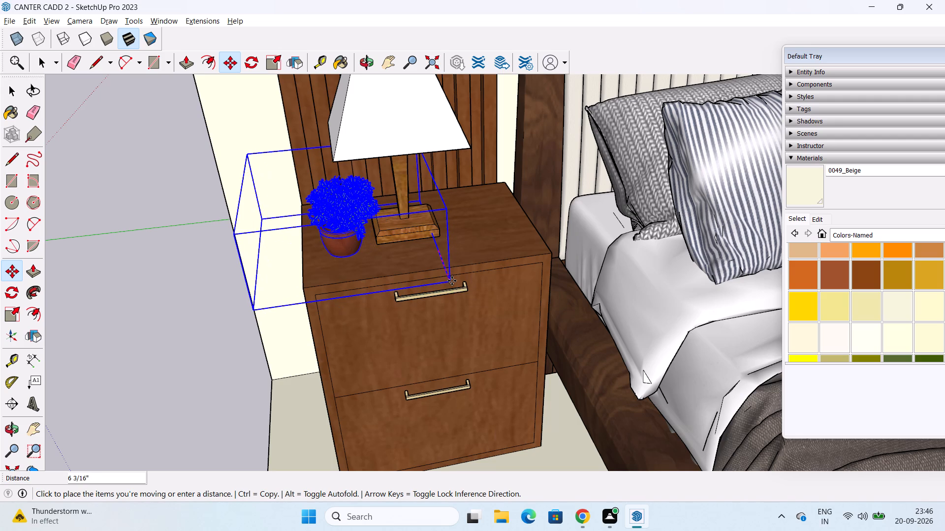
left_click(452, 281)
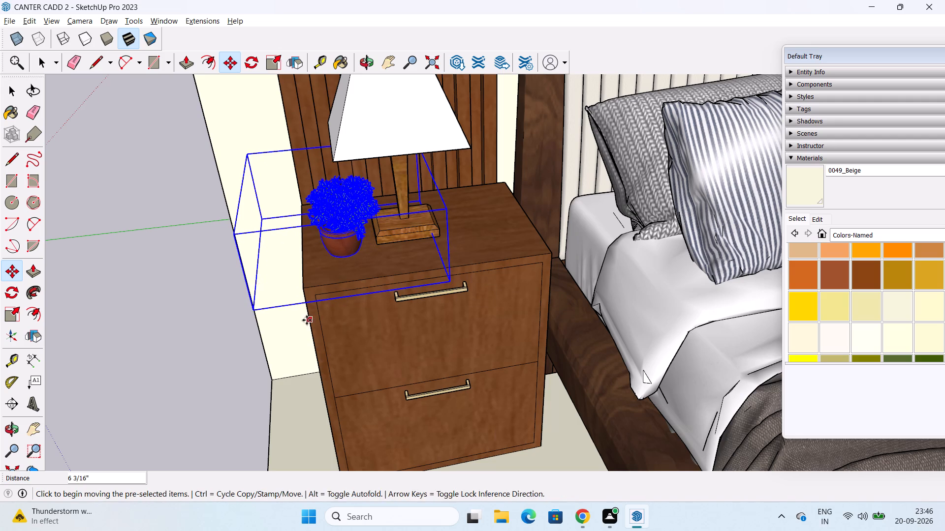
key("space")
left_click(207, 327)
Copy the potted plant about 7' 11 1/2" across the bed onto the far bedside table, beside its lamp.
scroll(329, 308, "down", 1)
middle_click_drag(363, 286, 462, 219)
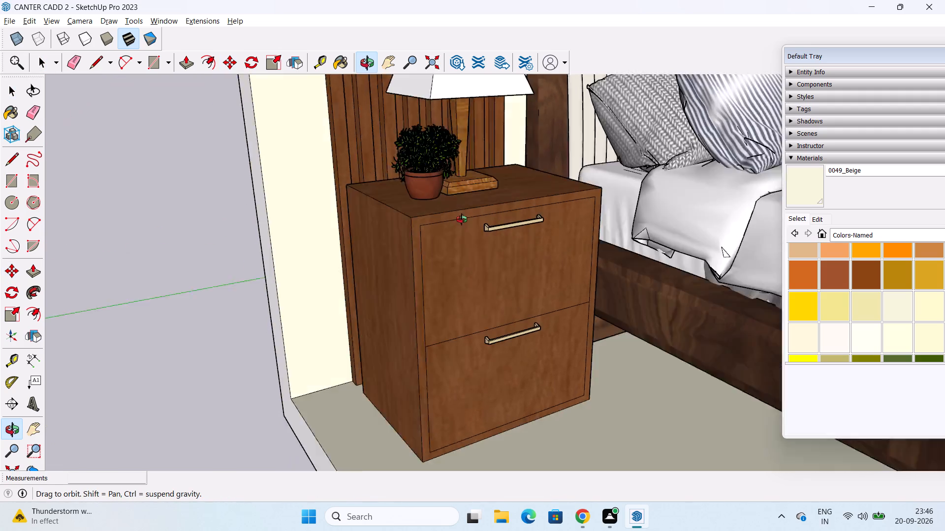
middle_click_drag(462, 219, 363, 238)
left_click(353, 183)
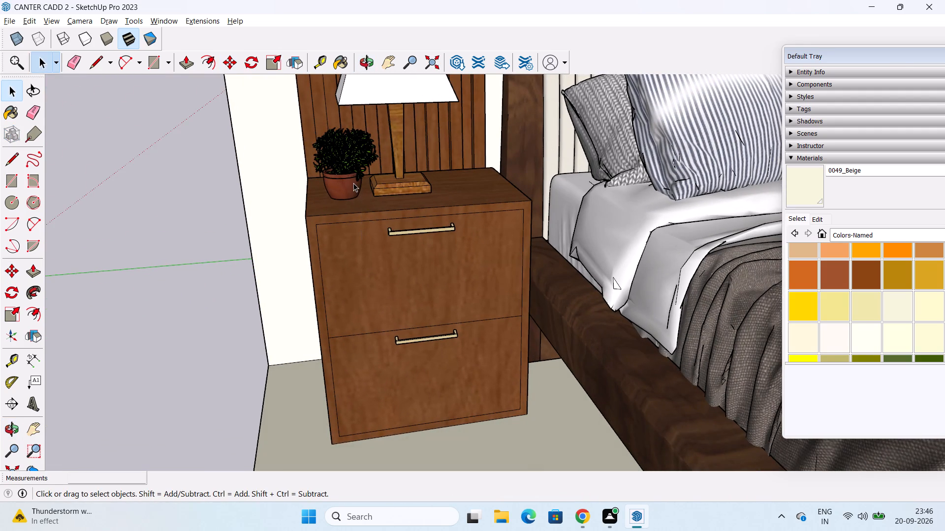
key("m")
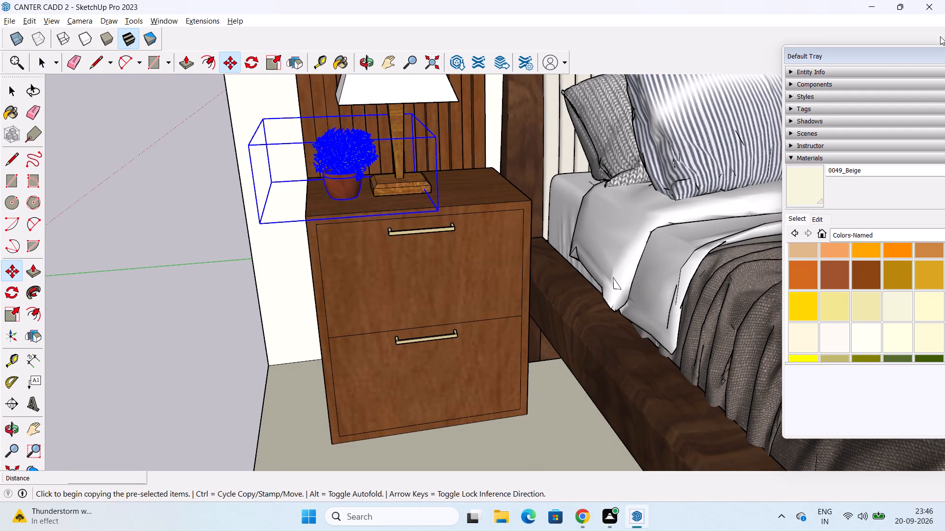
left_click(438, 212)
scroll(769, 194, "down", 5)
middle_click_drag(769, 193, 767, 192, "shift")
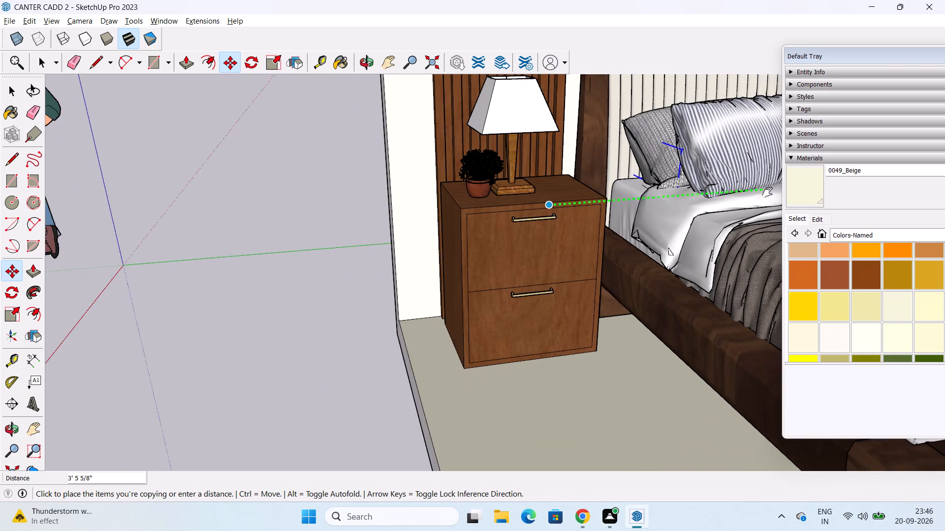
middle_click_drag(767, 192, 187, 249, "shift")
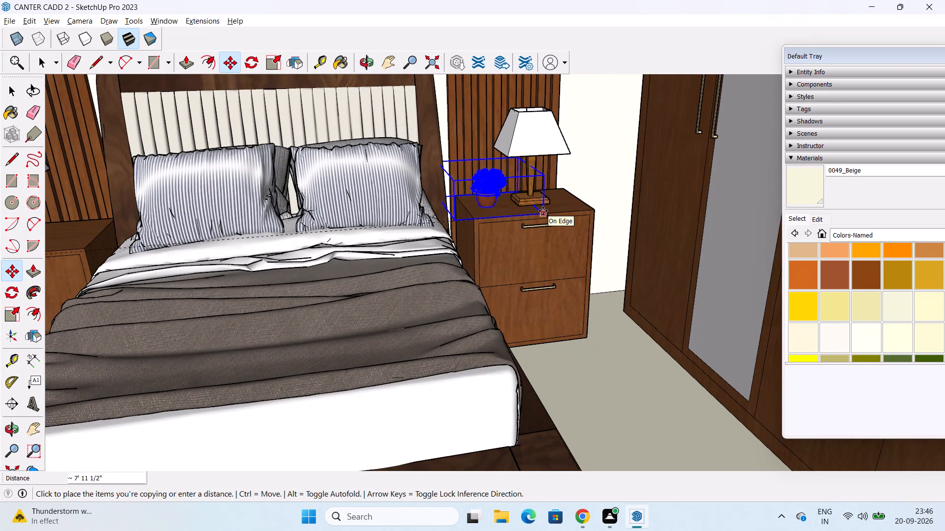
left_click(543, 211)
key("space")
left_click(626, 381)
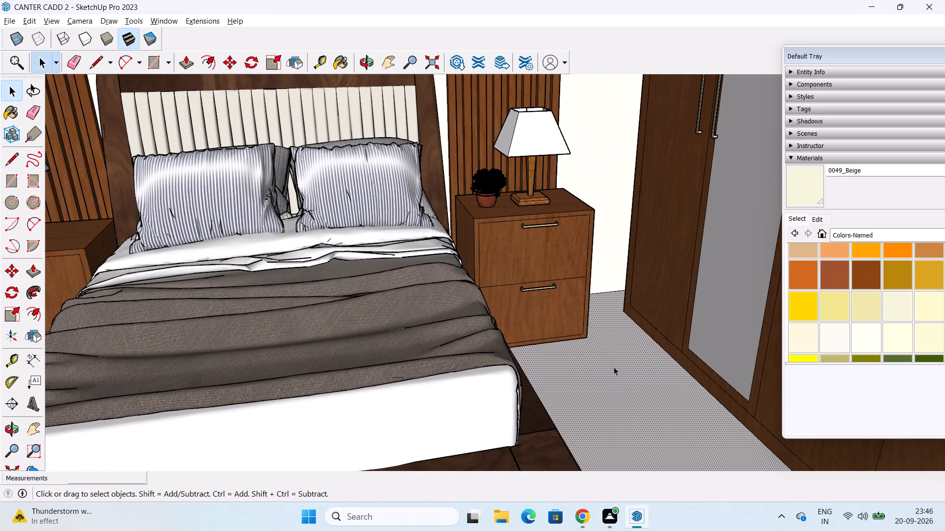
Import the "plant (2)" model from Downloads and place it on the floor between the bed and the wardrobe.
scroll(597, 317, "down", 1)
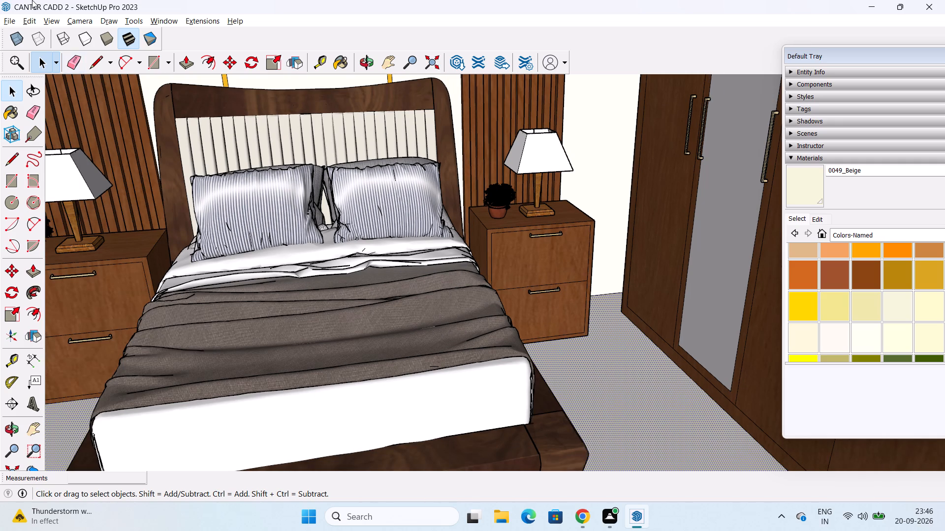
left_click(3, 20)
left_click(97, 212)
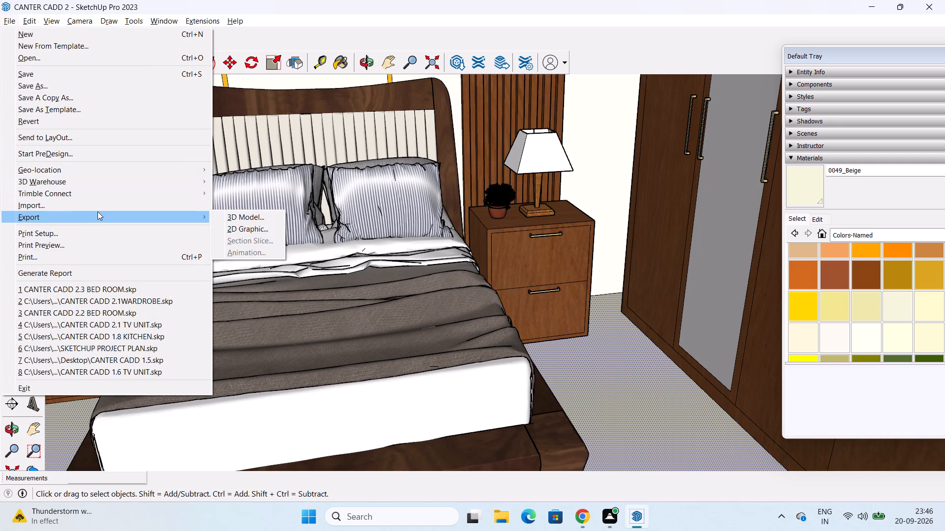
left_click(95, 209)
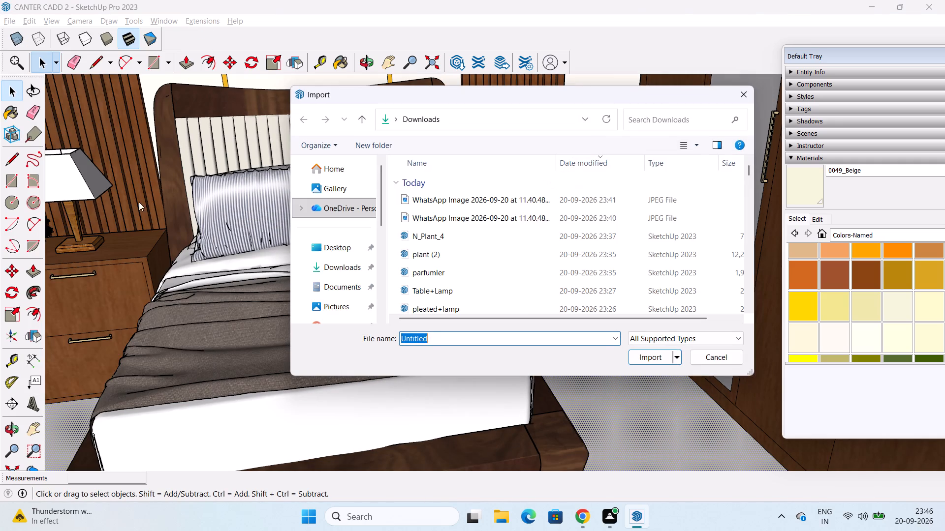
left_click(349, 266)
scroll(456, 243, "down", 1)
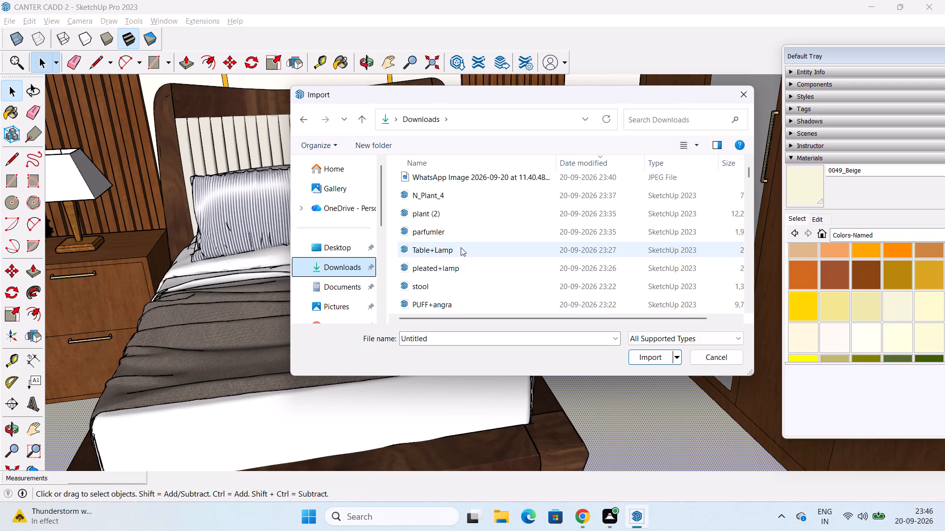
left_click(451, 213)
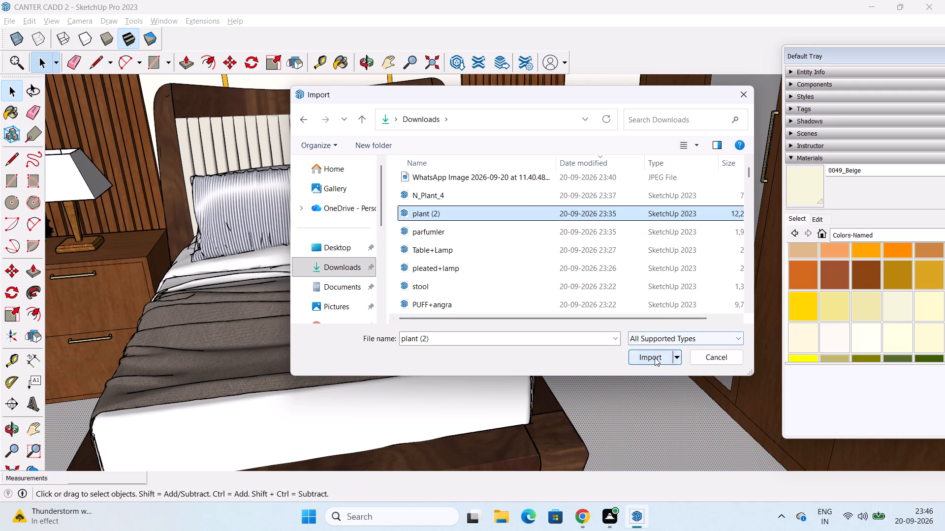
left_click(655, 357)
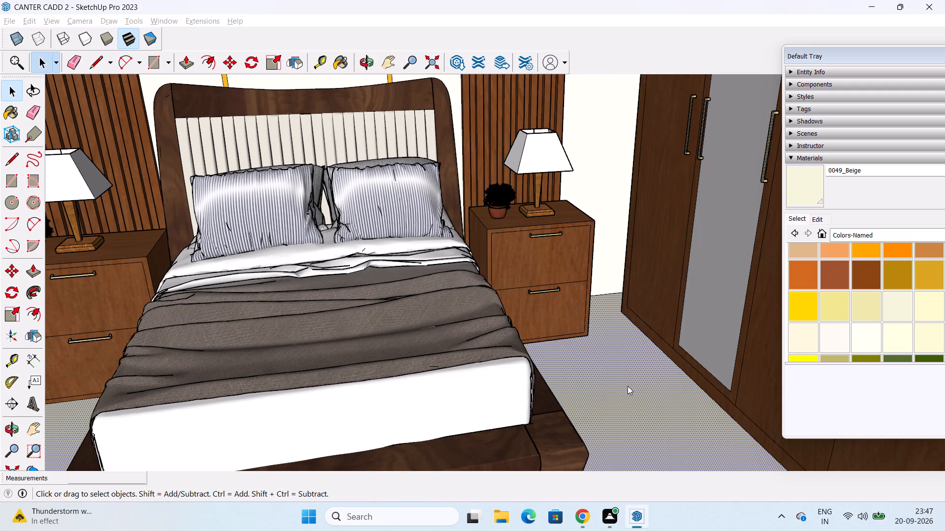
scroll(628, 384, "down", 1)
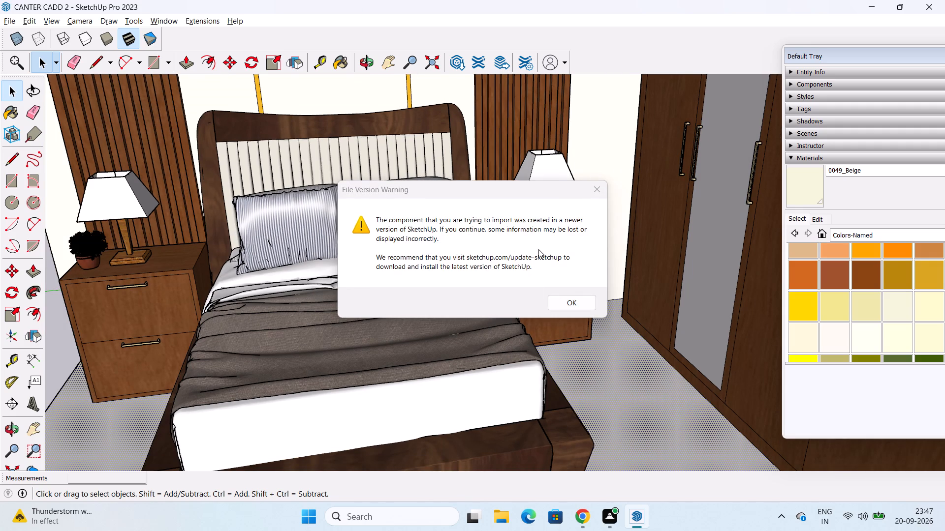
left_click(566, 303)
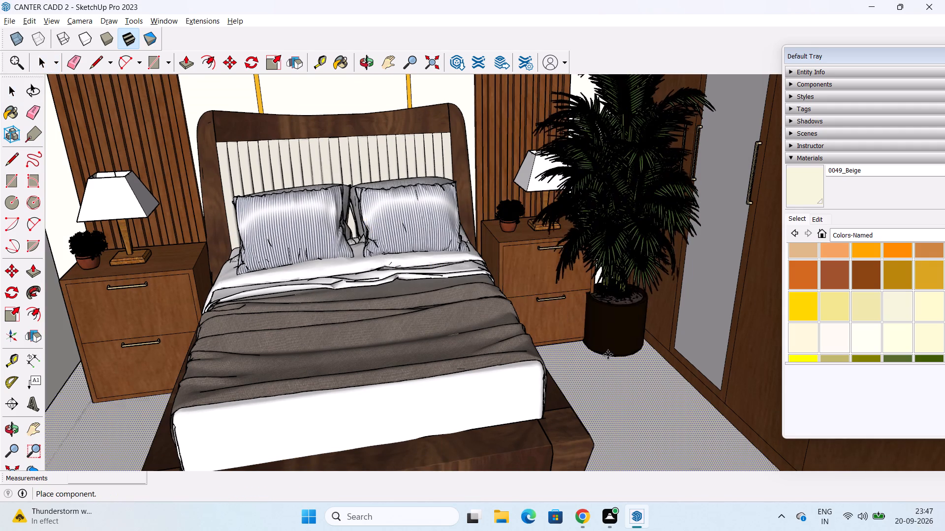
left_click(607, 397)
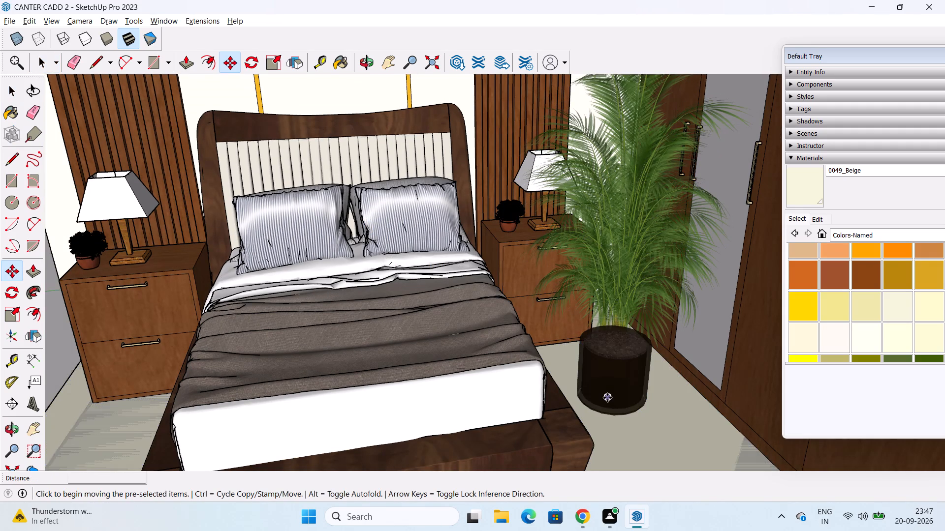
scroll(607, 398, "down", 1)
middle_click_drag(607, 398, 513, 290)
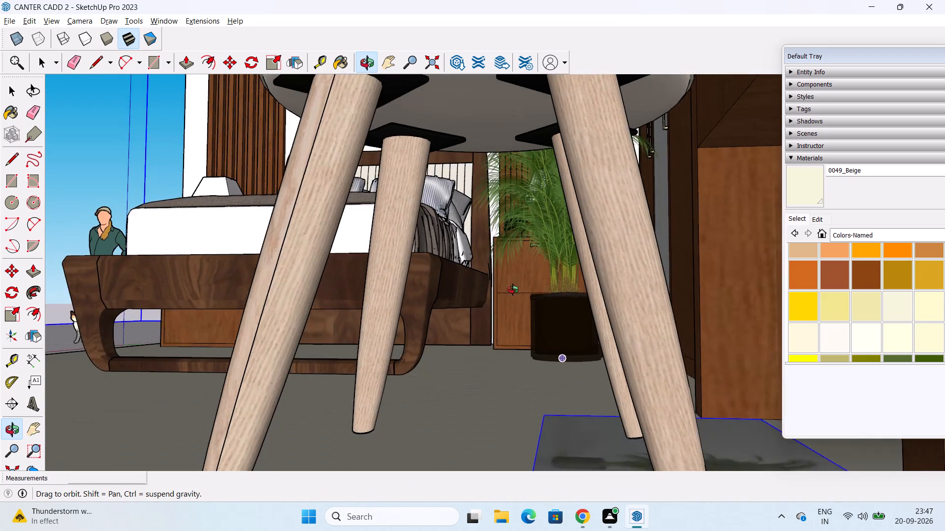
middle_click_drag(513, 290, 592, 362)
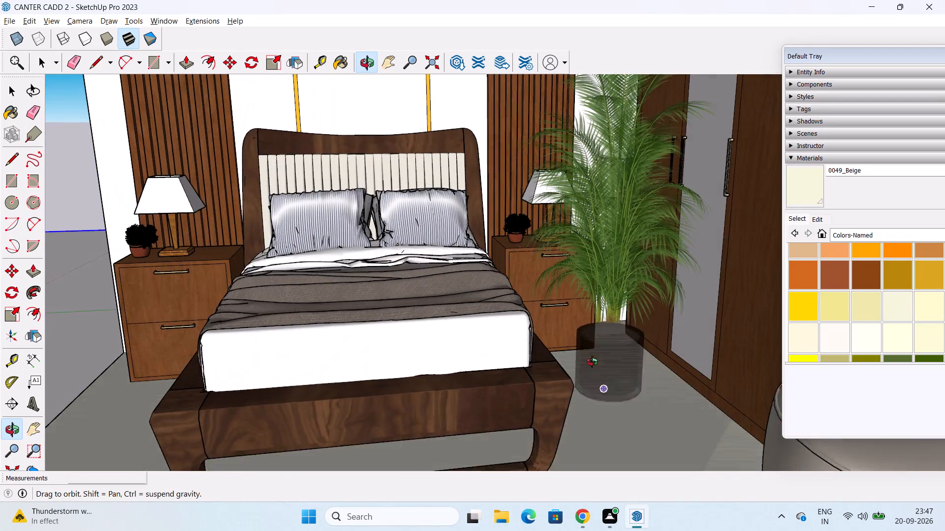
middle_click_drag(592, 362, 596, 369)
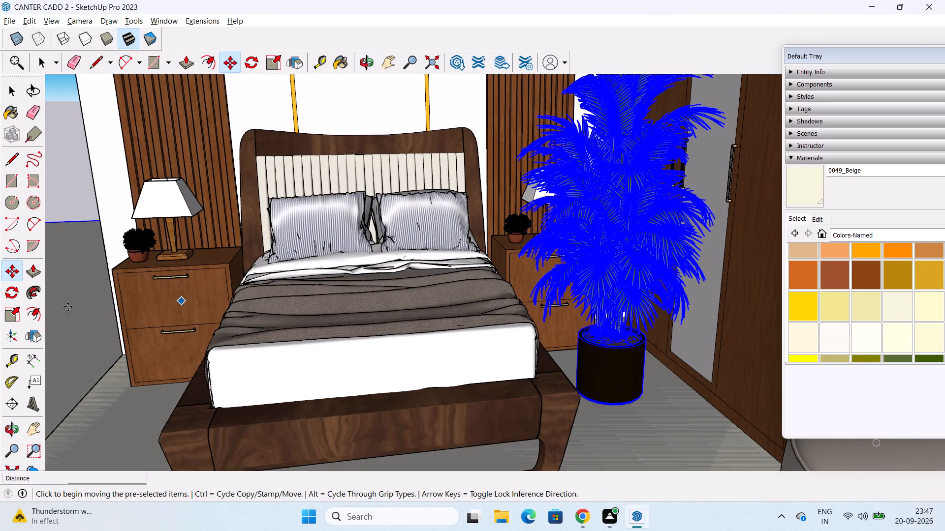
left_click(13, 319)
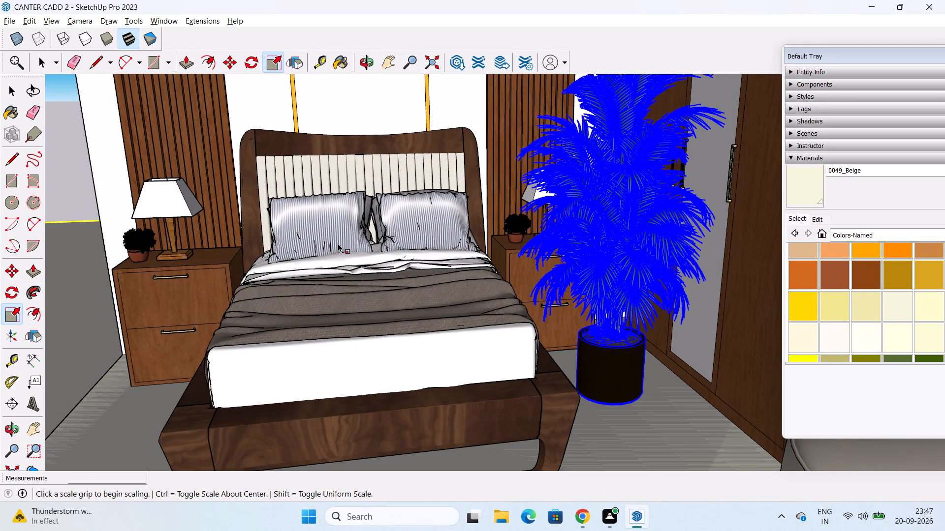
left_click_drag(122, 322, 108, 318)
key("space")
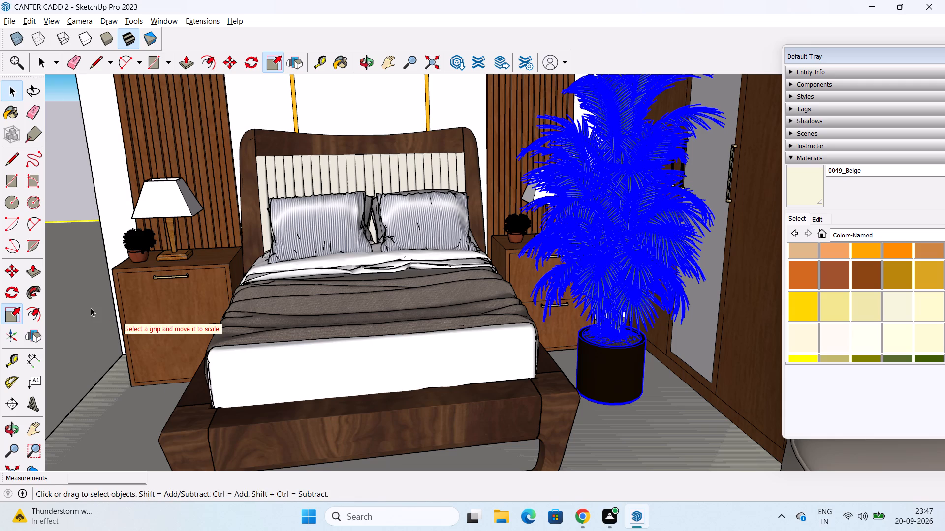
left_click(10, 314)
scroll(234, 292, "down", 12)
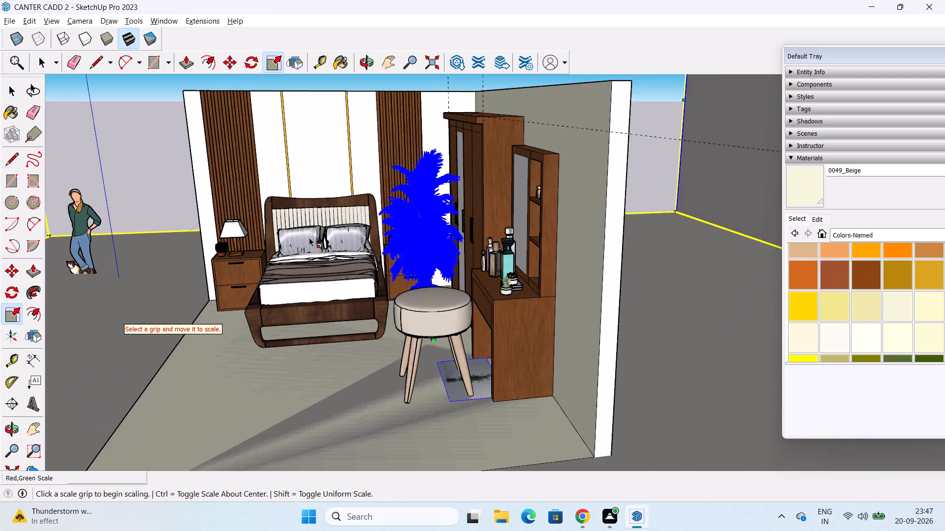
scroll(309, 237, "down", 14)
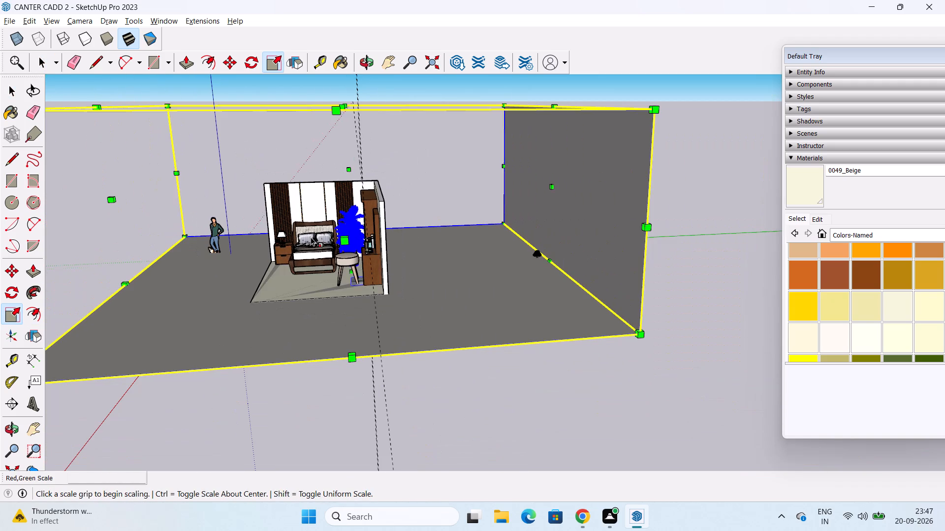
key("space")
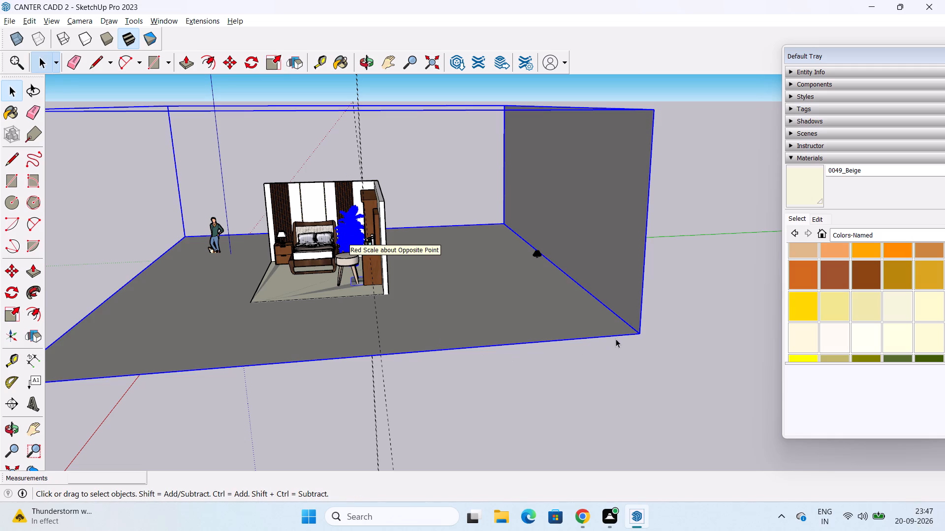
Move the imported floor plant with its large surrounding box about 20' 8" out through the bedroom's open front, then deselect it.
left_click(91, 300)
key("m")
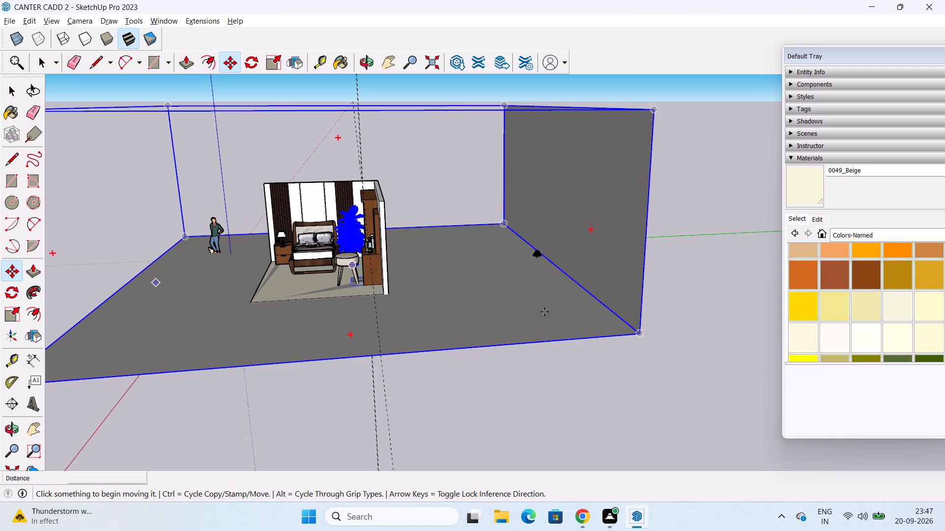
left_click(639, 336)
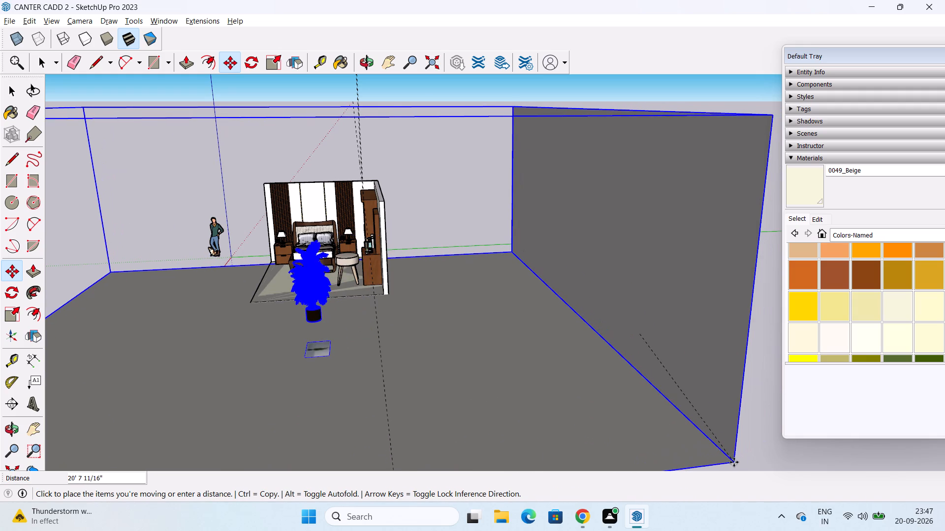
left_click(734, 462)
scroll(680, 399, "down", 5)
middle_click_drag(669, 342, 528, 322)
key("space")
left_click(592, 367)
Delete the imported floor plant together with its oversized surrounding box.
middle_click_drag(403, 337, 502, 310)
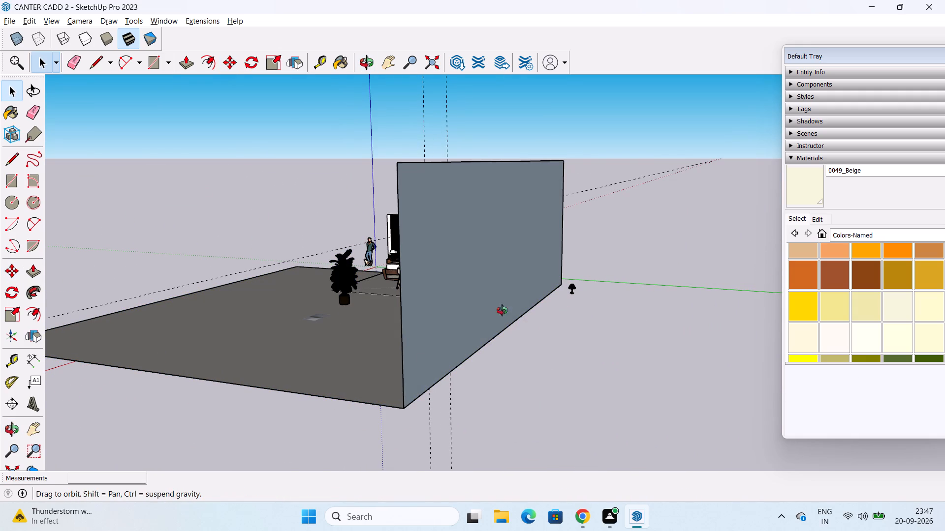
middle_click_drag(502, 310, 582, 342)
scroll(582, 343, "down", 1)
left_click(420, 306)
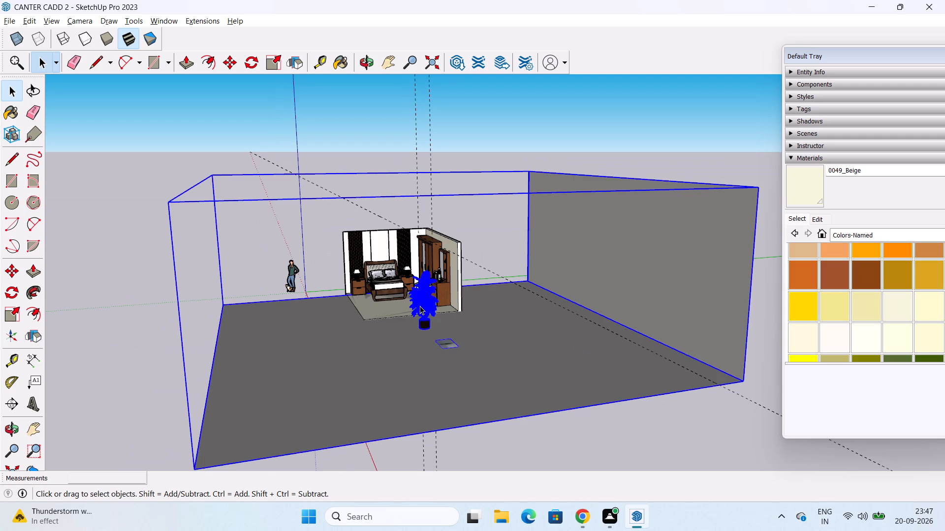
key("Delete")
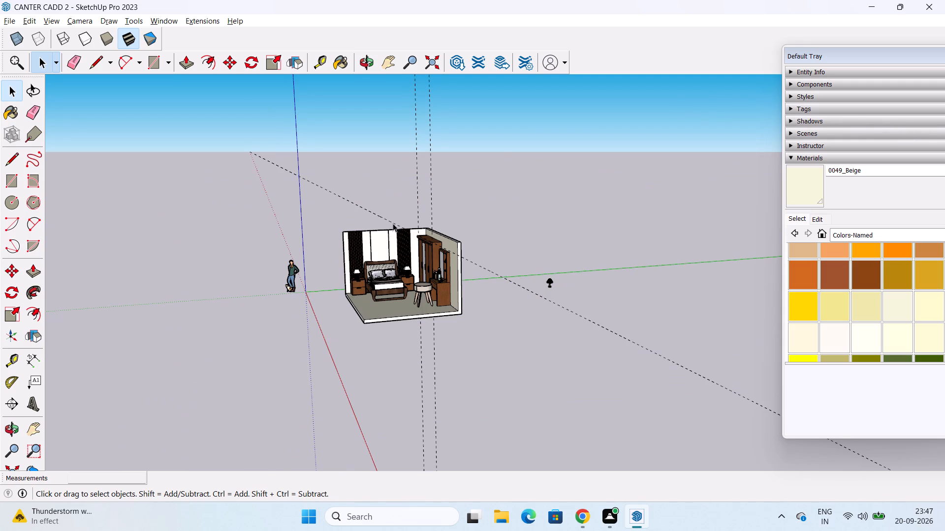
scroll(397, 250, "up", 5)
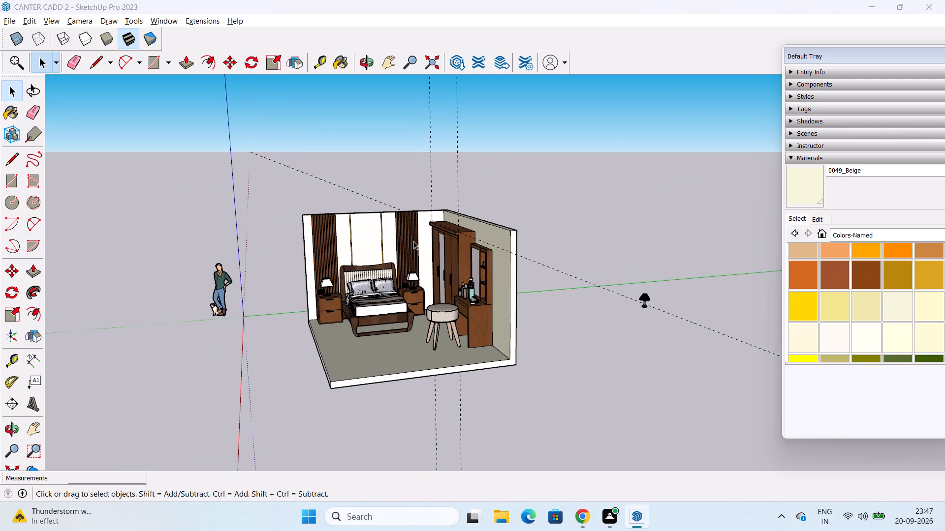
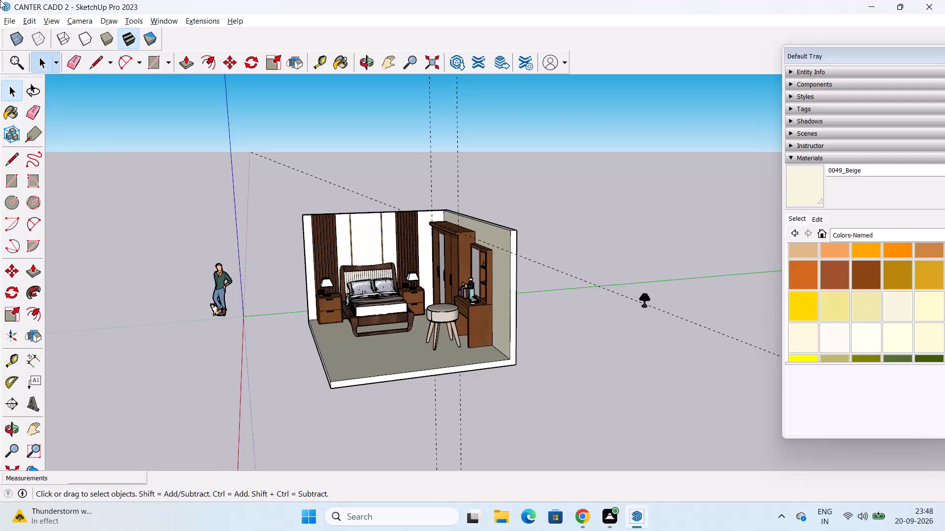
Import the "01 (1)" model from Downloads and place the potted palm on the floor between the bed and the wardrobe.
left_click(8, 18)
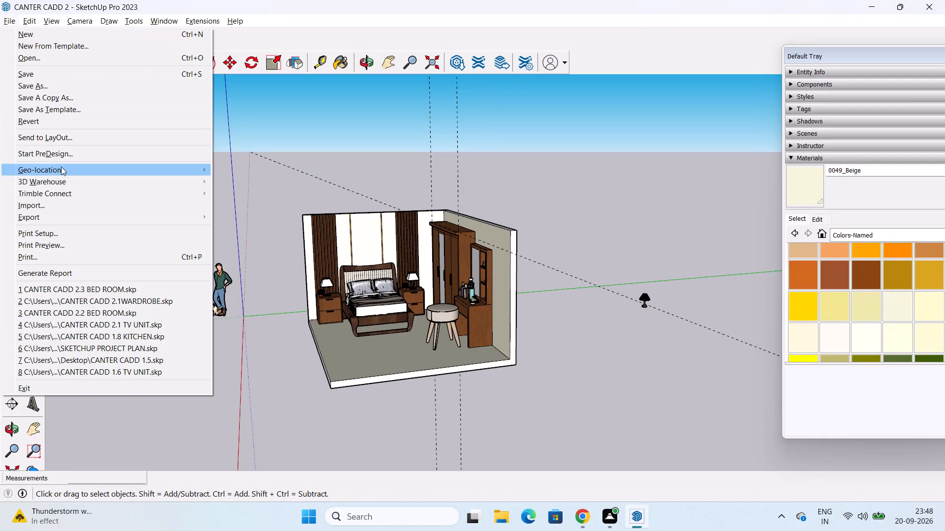
left_click(88, 202)
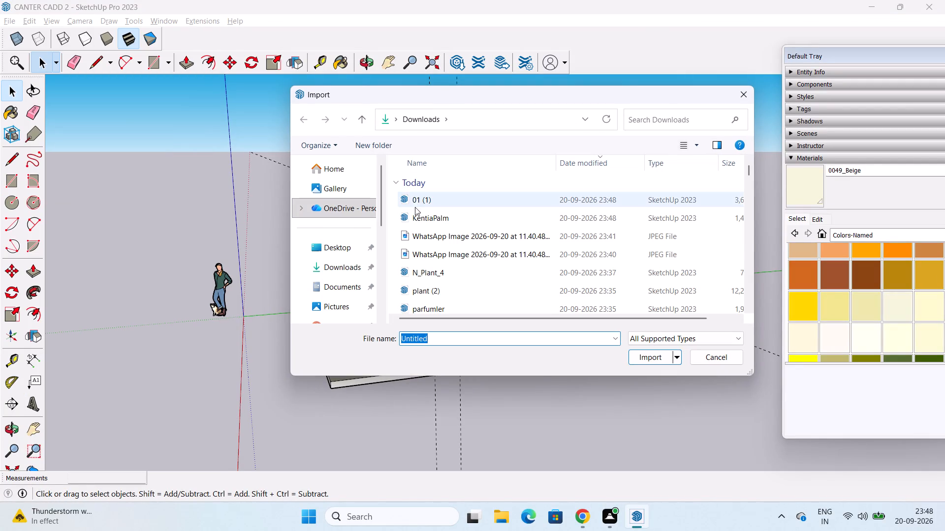
left_click(349, 264)
left_click(444, 204)
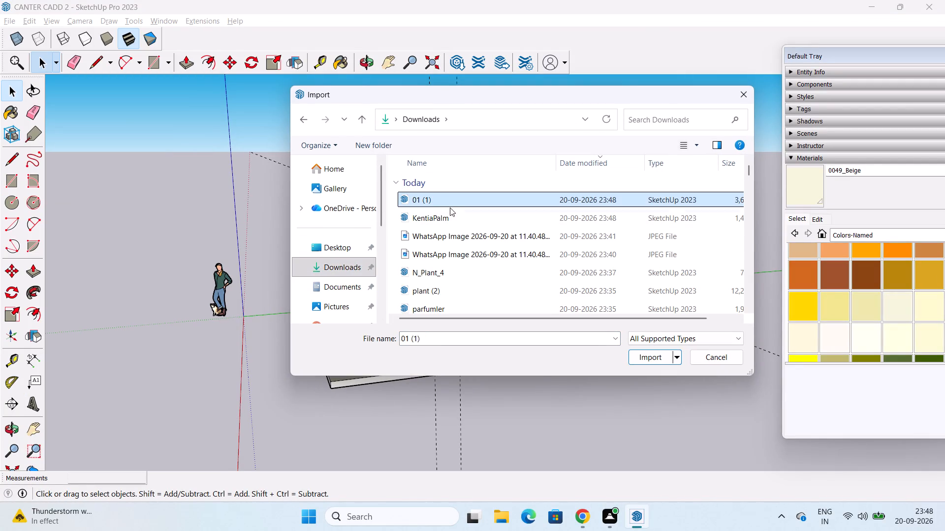
left_click(651, 354)
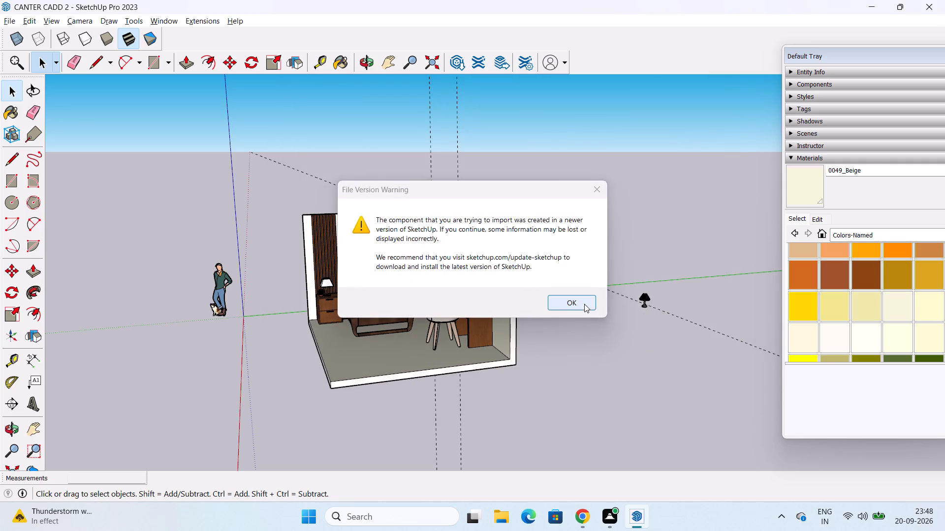
left_click(584, 304)
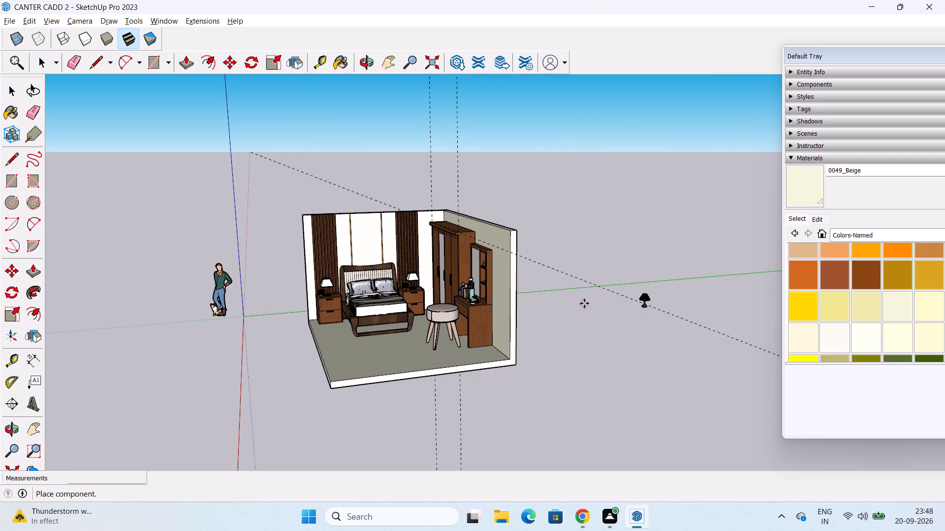
scroll(569, 310, "down", 1)
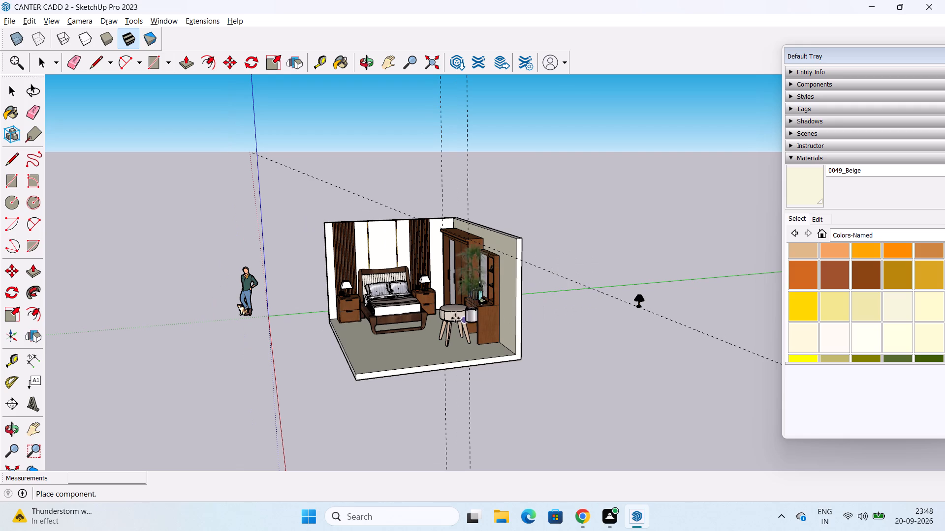
scroll(433, 308, "up", 11)
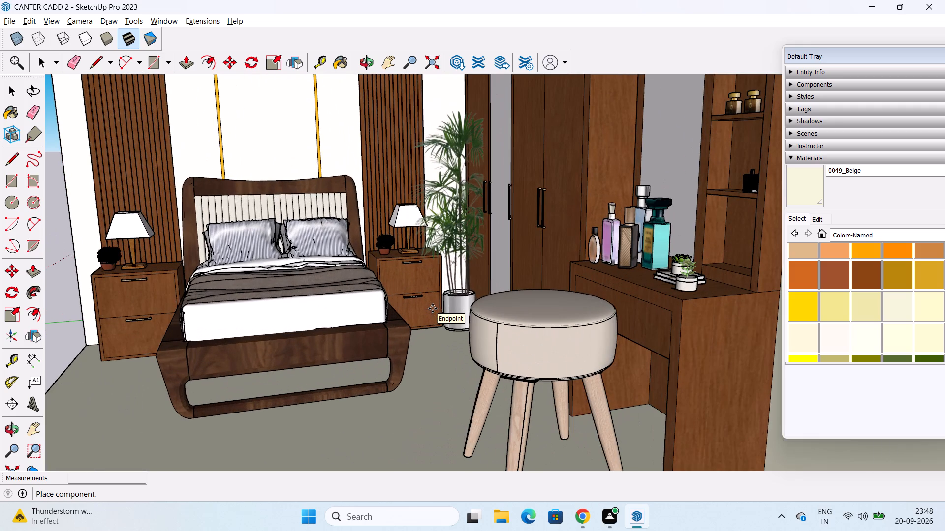
middle_click_drag(433, 308, 483, 359)
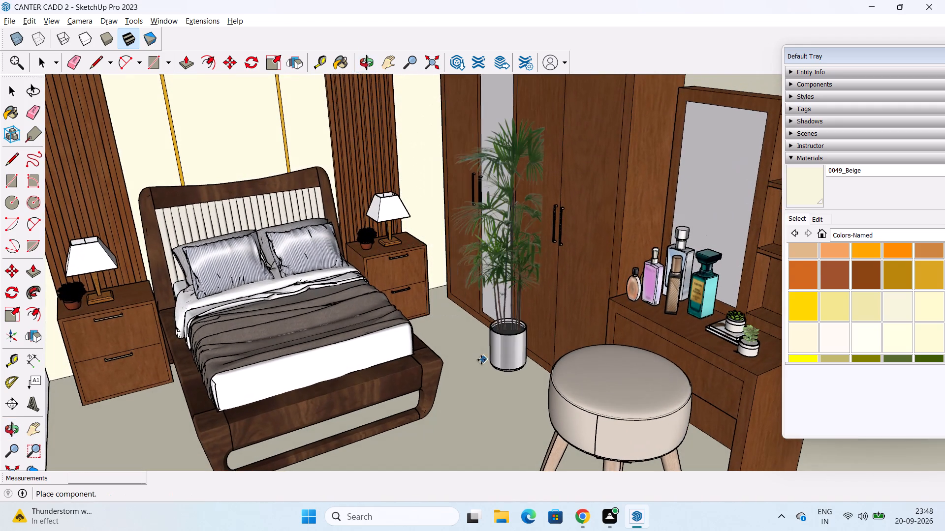
left_click(460, 358)
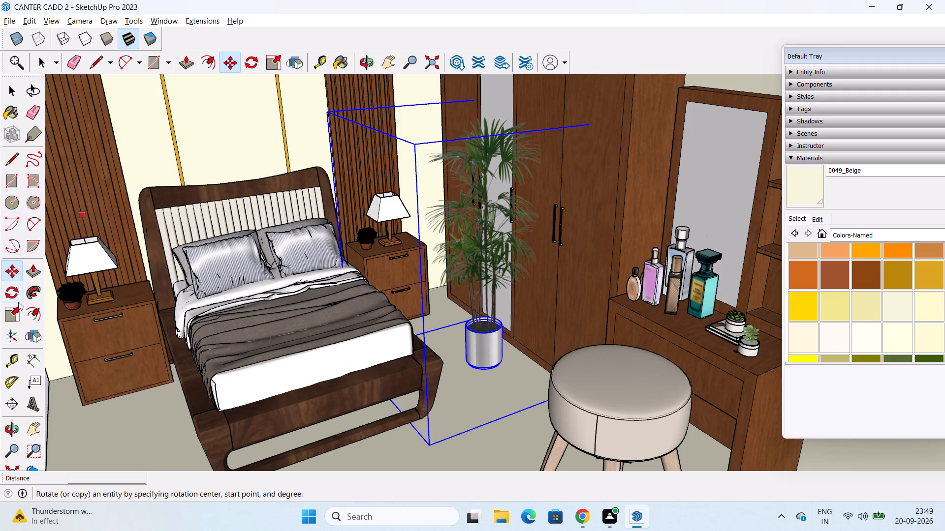
Scale the potted palm to about 0.94 in blue, 0.88 in green and 0.80 in red.
left_click(10, 315)
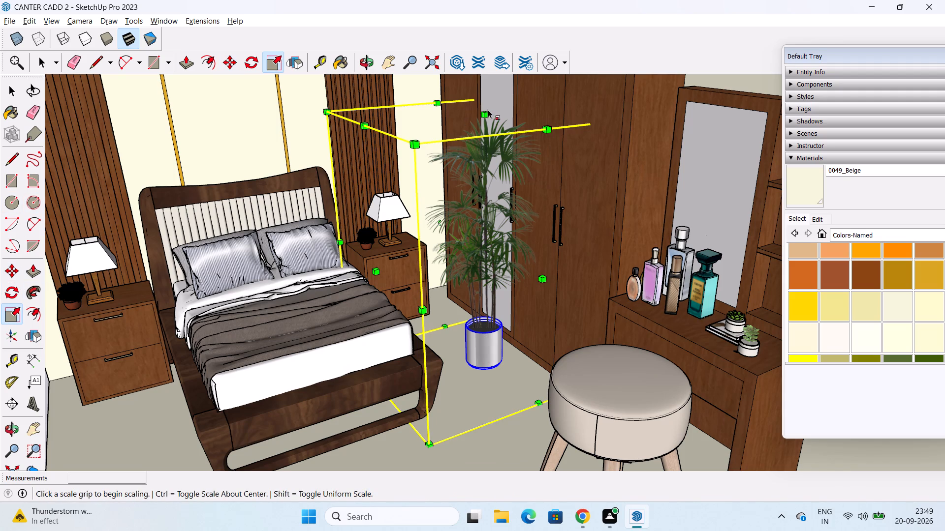
left_click_drag(488, 110, 493, 132)
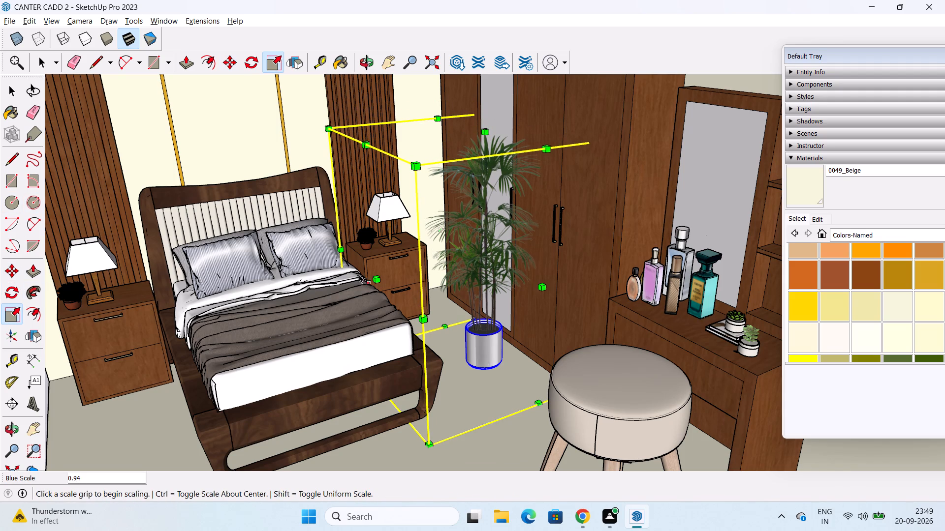
left_click_drag(377, 277, 405, 272)
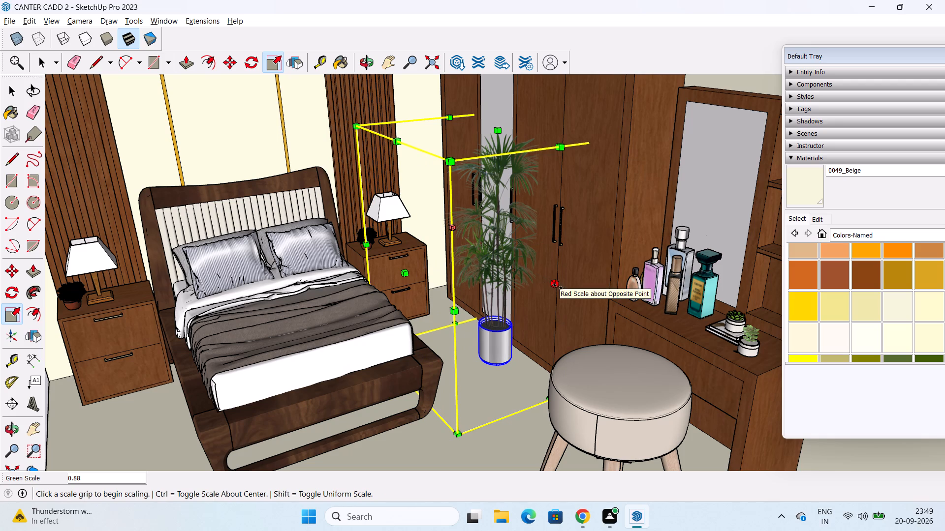
left_click_drag(559, 287, 539, 265)
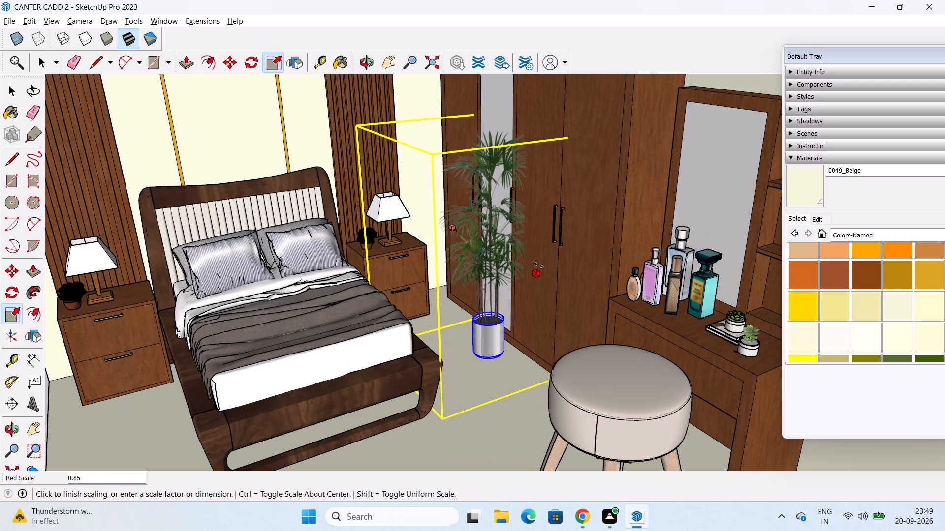
left_click_drag(539, 265, 535, 261)
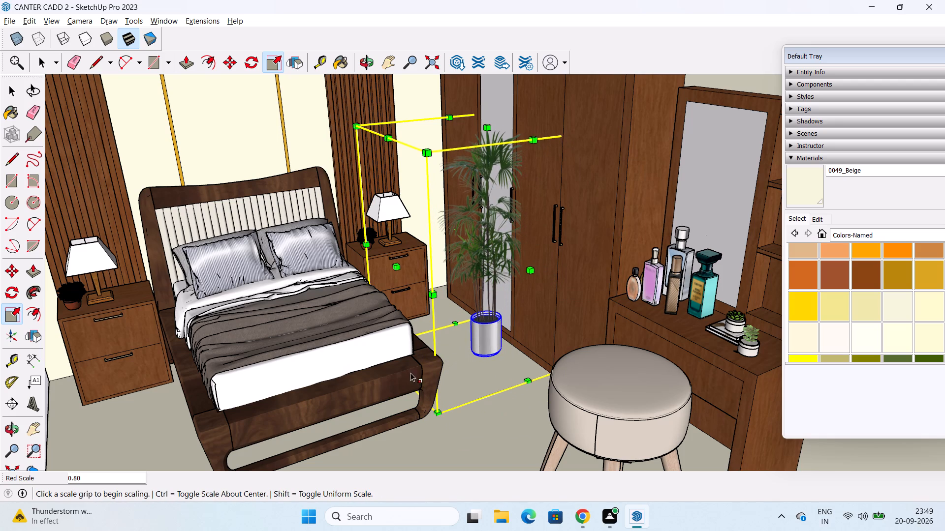
key("space")
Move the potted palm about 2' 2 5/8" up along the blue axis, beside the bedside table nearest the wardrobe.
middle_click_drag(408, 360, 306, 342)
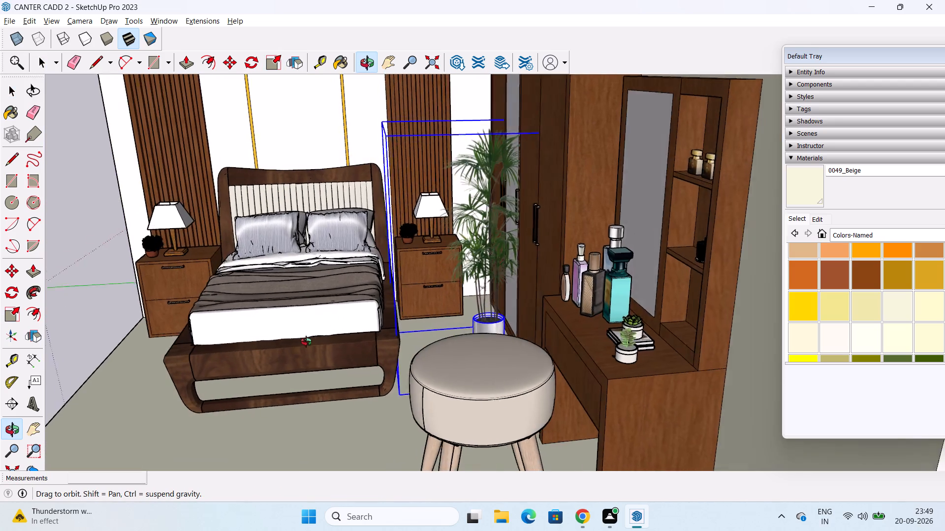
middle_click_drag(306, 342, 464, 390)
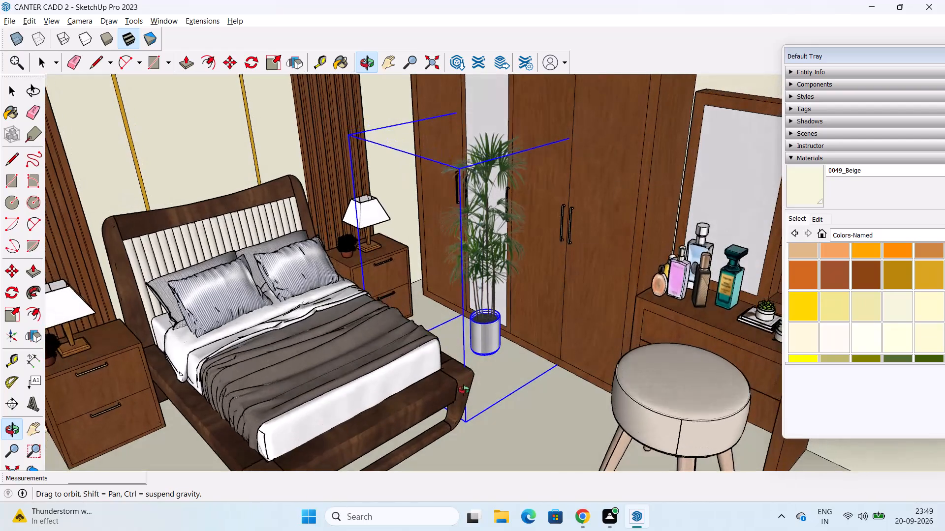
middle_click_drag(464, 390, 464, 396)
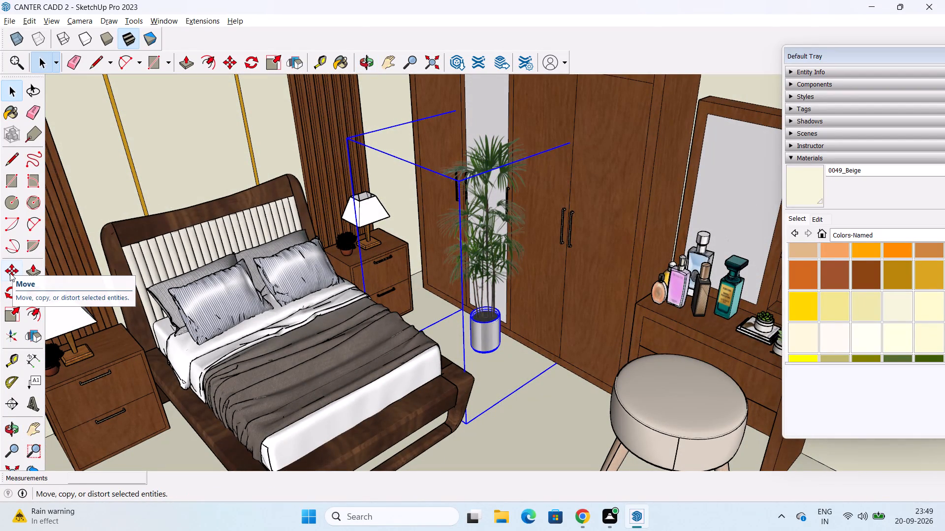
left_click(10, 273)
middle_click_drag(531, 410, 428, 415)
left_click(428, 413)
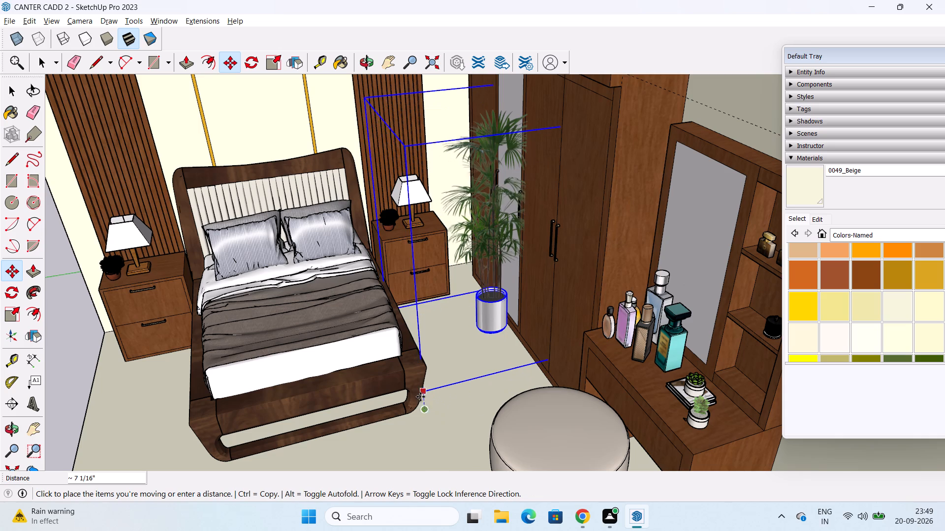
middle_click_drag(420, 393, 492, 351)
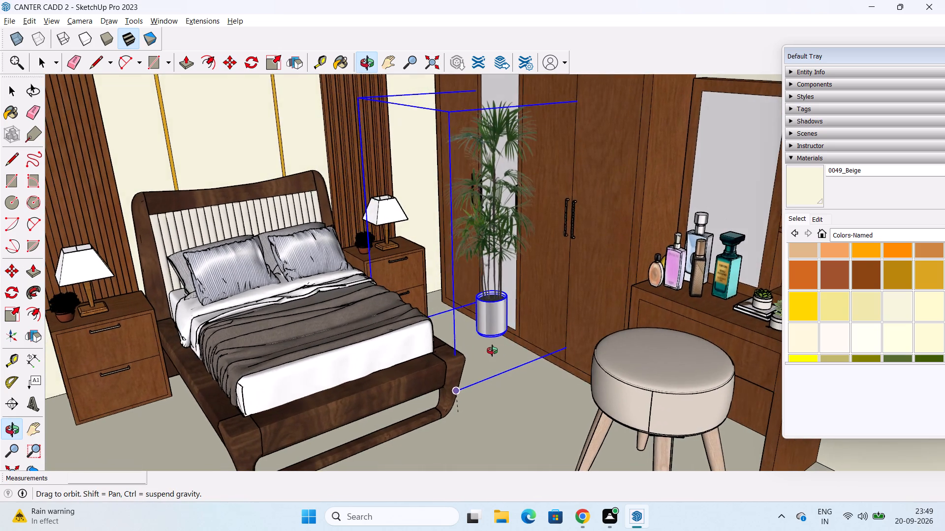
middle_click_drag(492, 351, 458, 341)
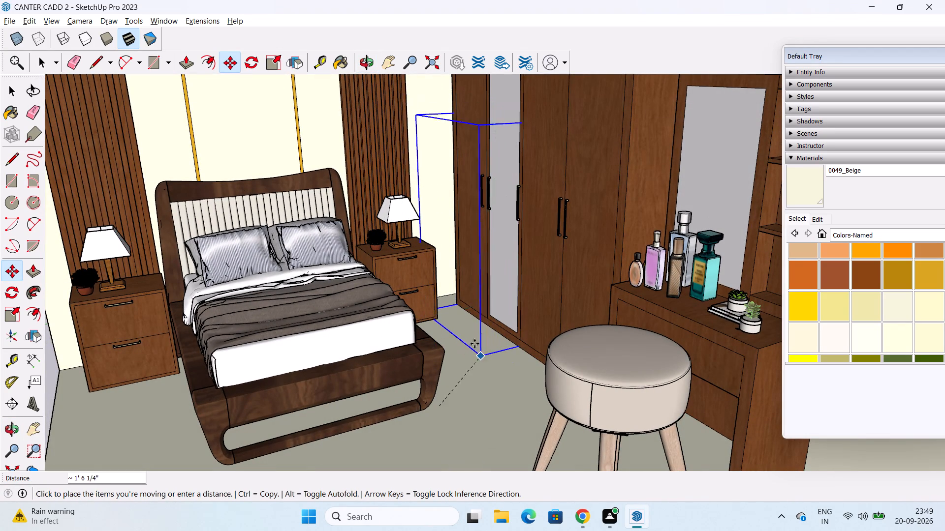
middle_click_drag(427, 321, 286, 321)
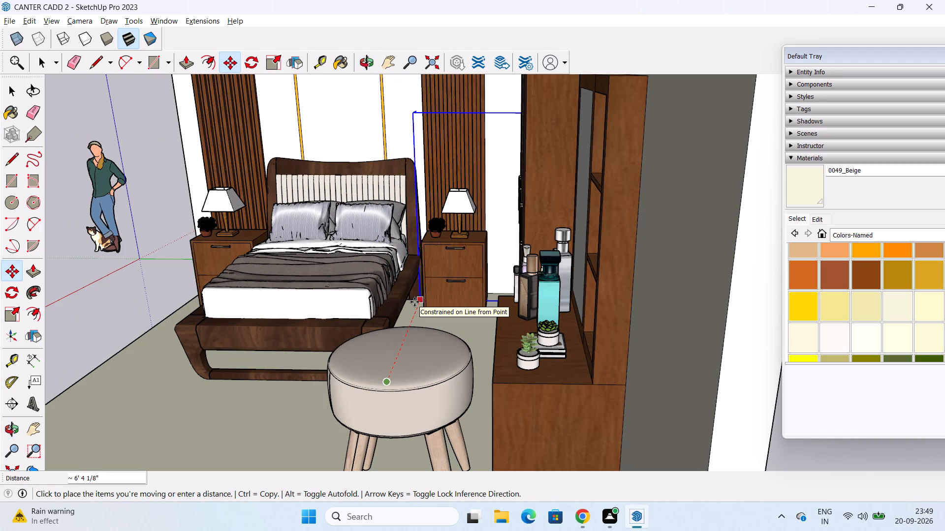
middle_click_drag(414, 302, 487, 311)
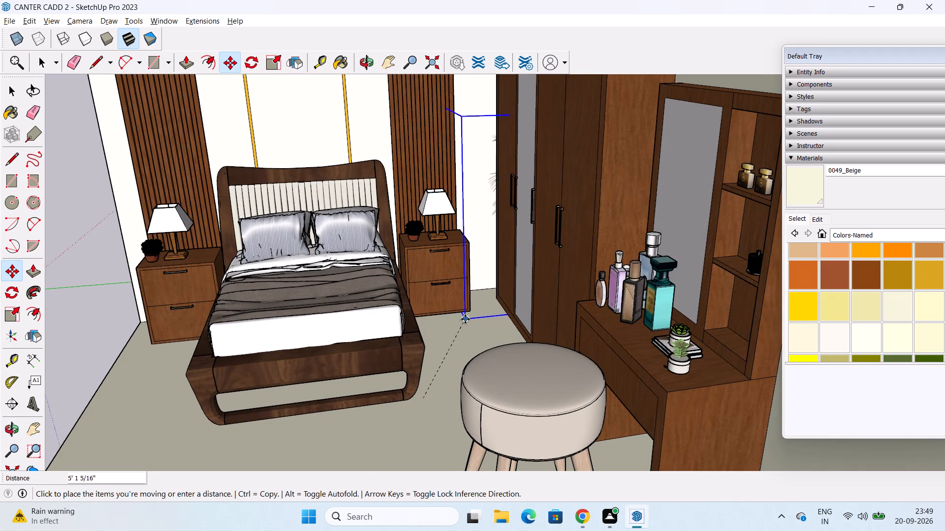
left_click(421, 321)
Move the potted palm about 8' 6 1/2" down onto the open floor in front of the bed.
middle_click_drag(466, 322, 490, 260)
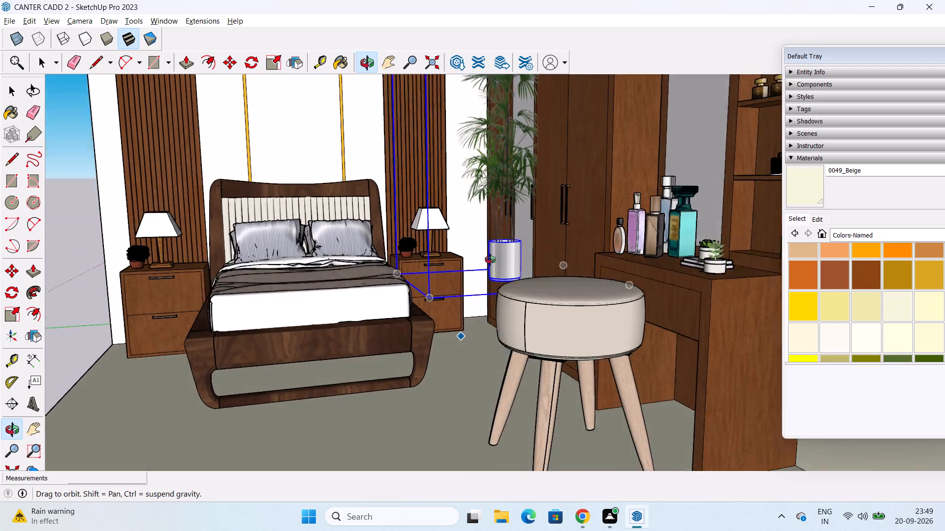
middle_click_drag(490, 260, 504, 265)
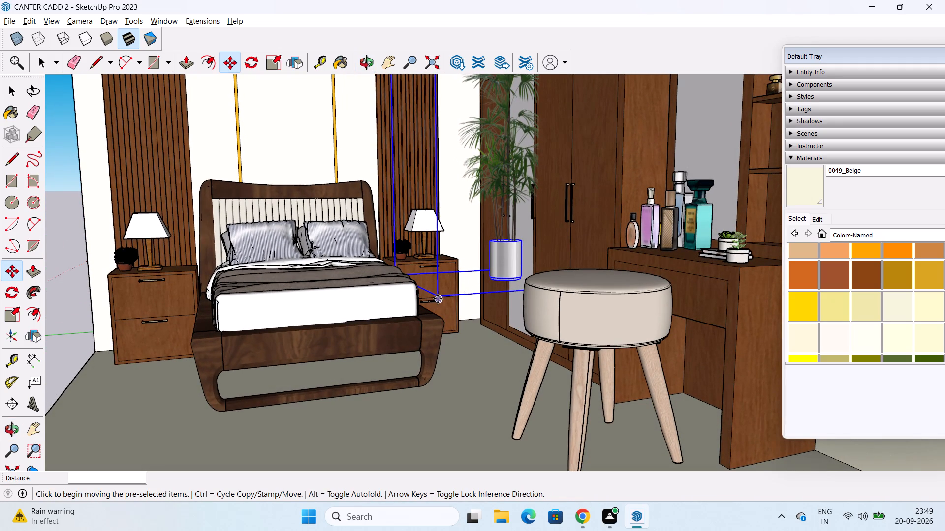
left_click(438, 299)
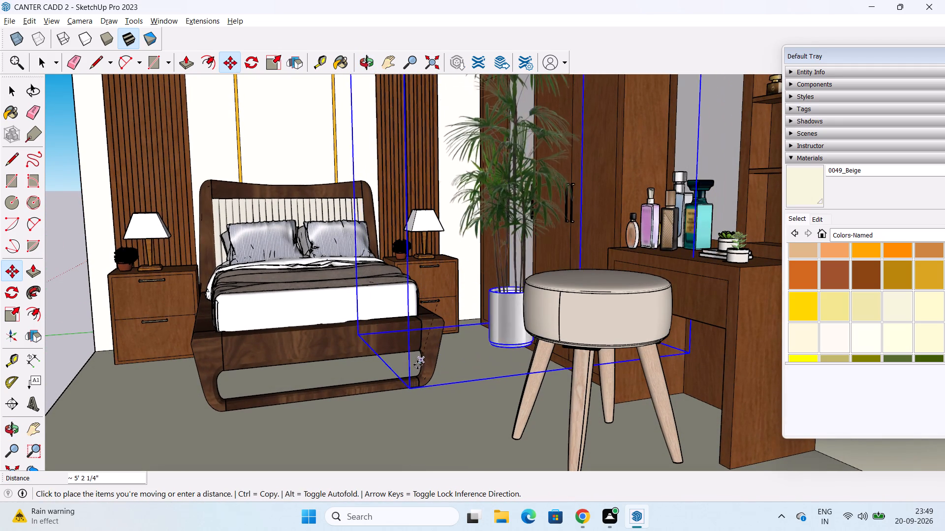
middle_click_drag(411, 384, 469, 248)
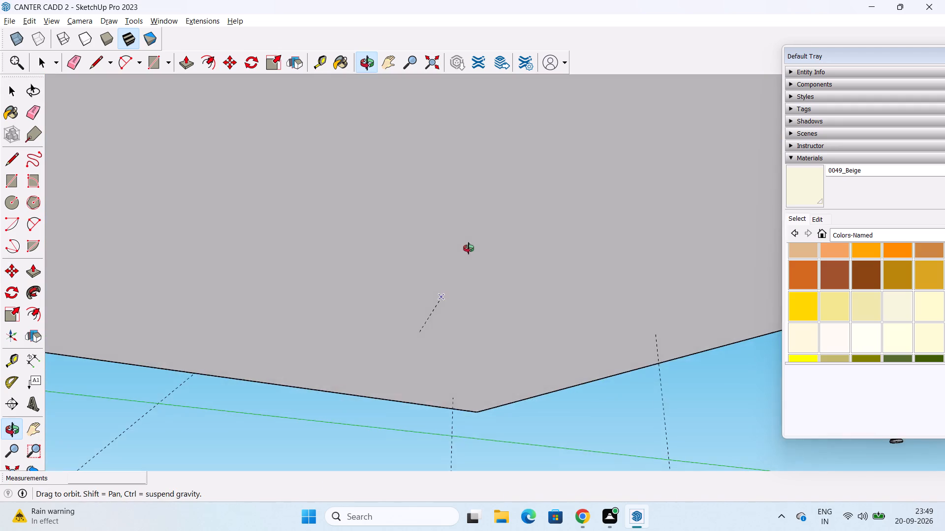
middle_click_drag(469, 248, 447, 322)
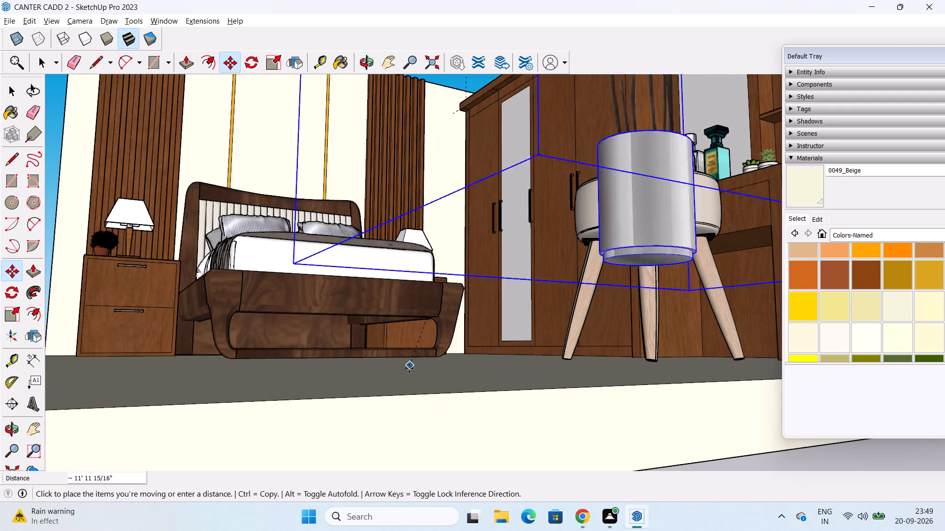
scroll(406, 358, "down", 4)
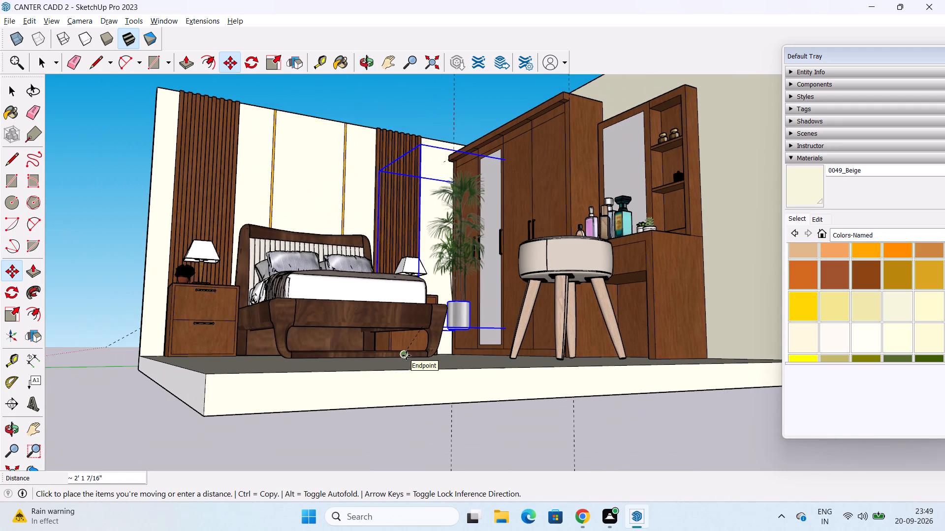
middle_click_drag(402, 325, 322, 425)
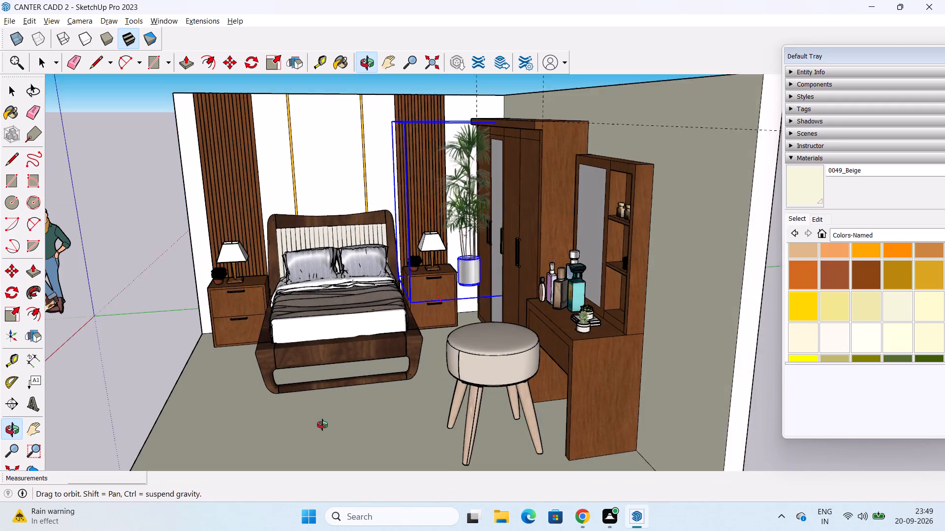
middle_click_drag(322, 425, 321, 426)
scroll(323, 398, "down", 1)
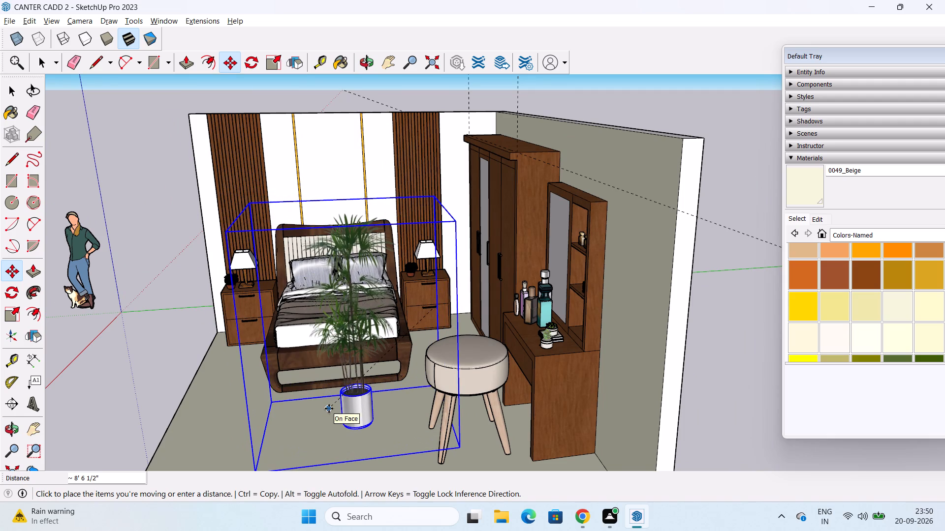
left_click(329, 409)
Move the potted palm about 2' 11" from in front of the bed toward the dressing table, behind the stool.
middle_click_drag(358, 416, 396, 297)
scroll(396, 297, "down", 2)
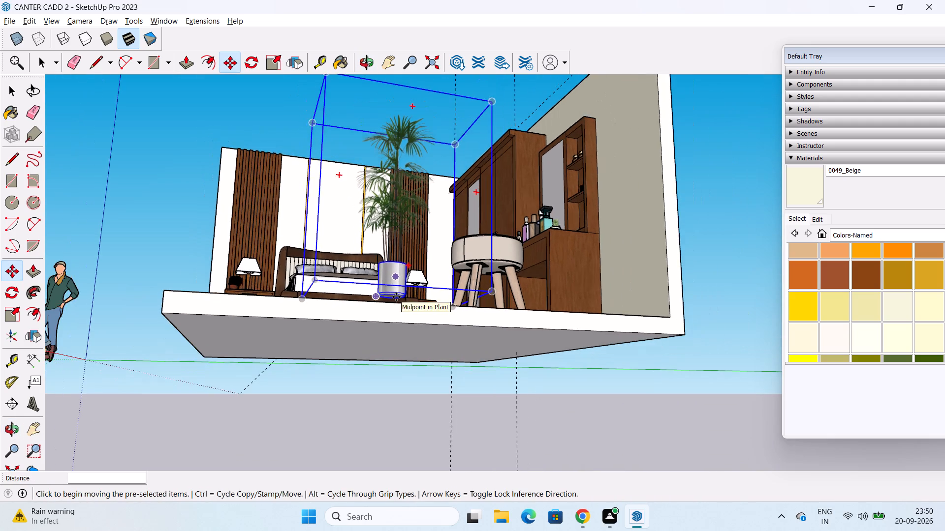
middle_click_drag(396, 297, 364, 365)
middle_click_drag(373, 343, 279, 440)
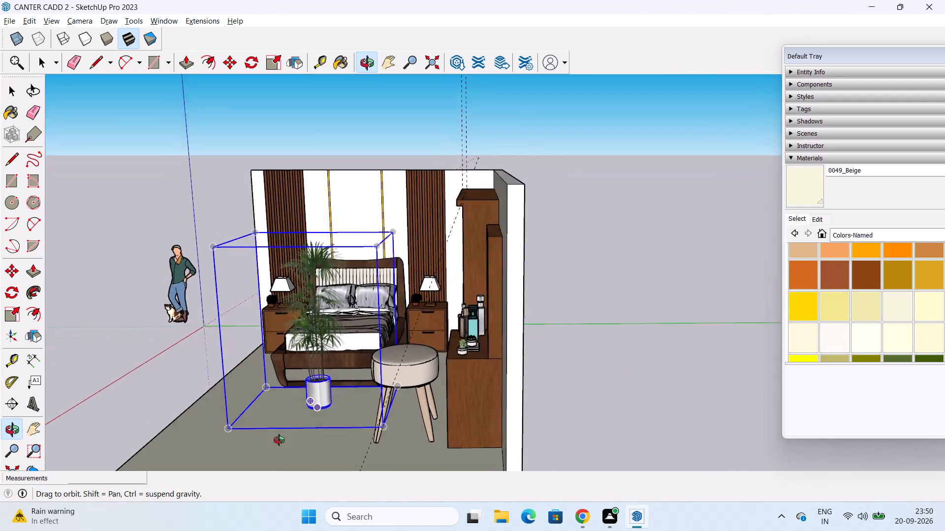
middle_click_drag(279, 440, 268, 445)
scroll(376, 406, "up", 2)
middle_click_drag(376, 403, 335, 442)
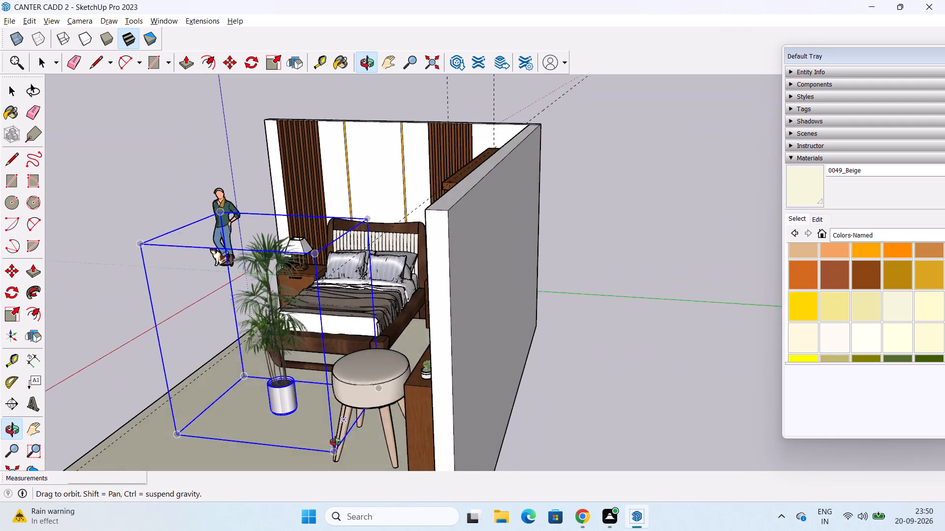
middle_click_drag(335, 442, 306, 466)
middle_click_drag(323, 388, 429, 408)
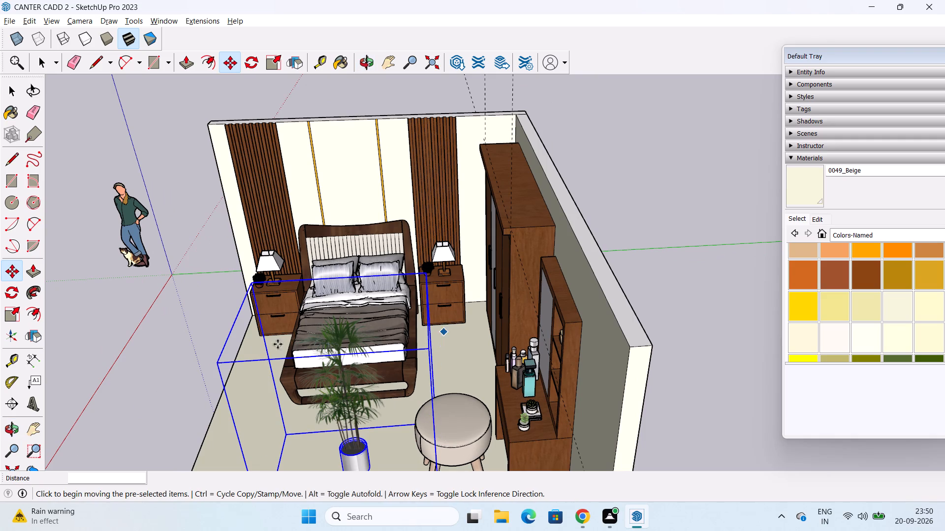
left_click(14, 268)
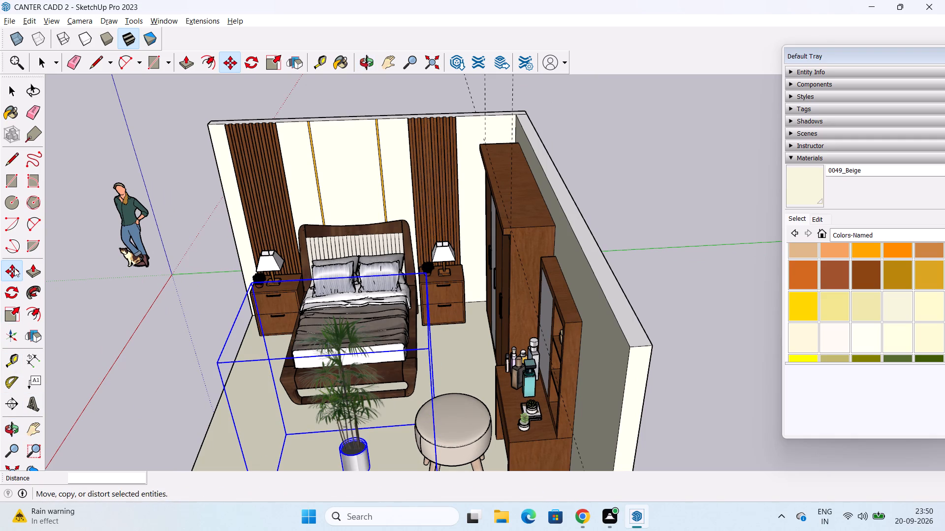
left_click(426, 276)
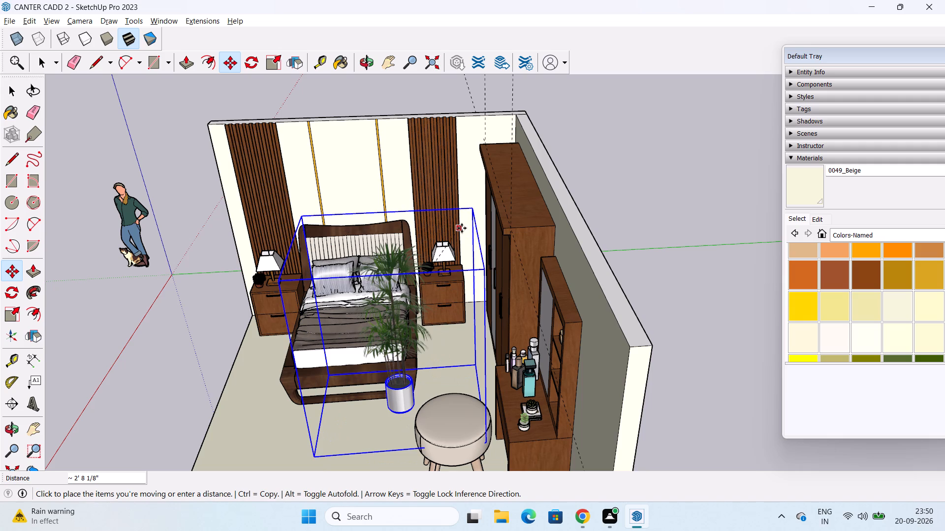
left_click(483, 263)
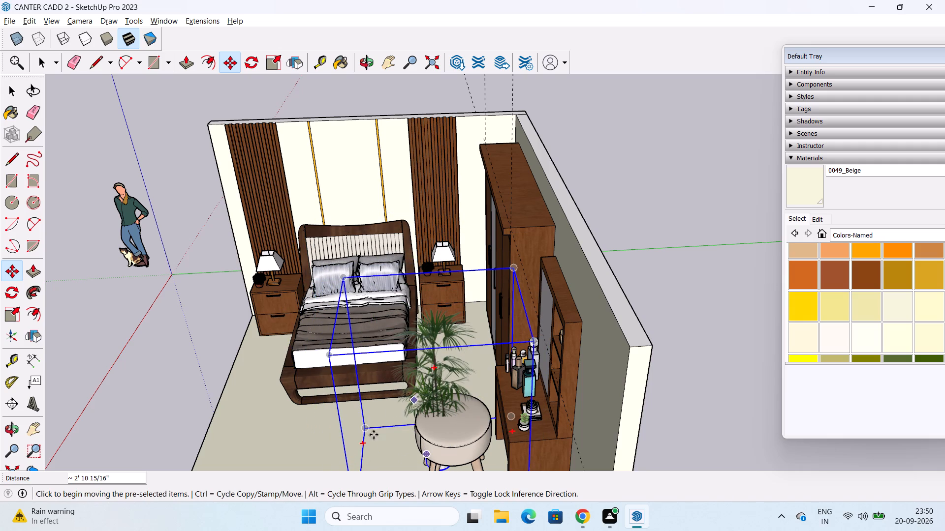
Move the potted palm about 2' 7" away from the stool, in front of the wardrobe doors.
left_click(366, 430)
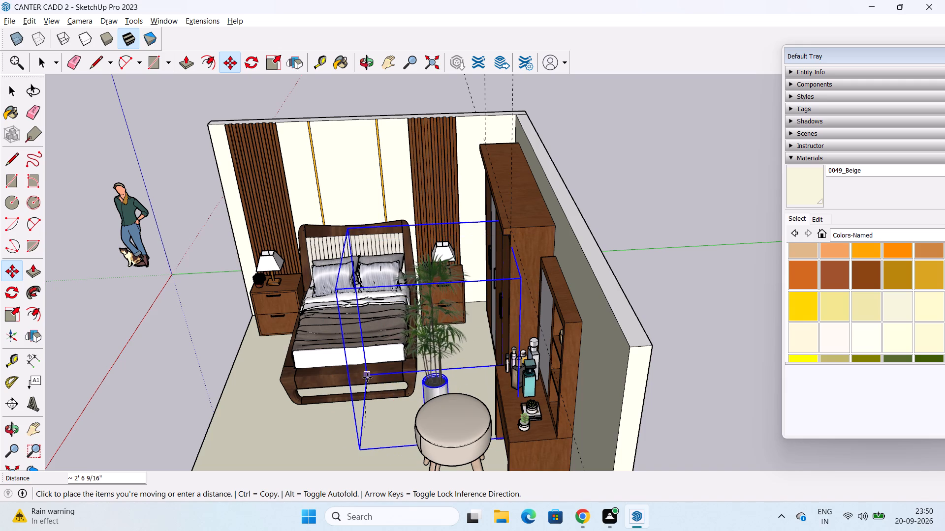
middle_click_drag(378, 377, 471, 301)
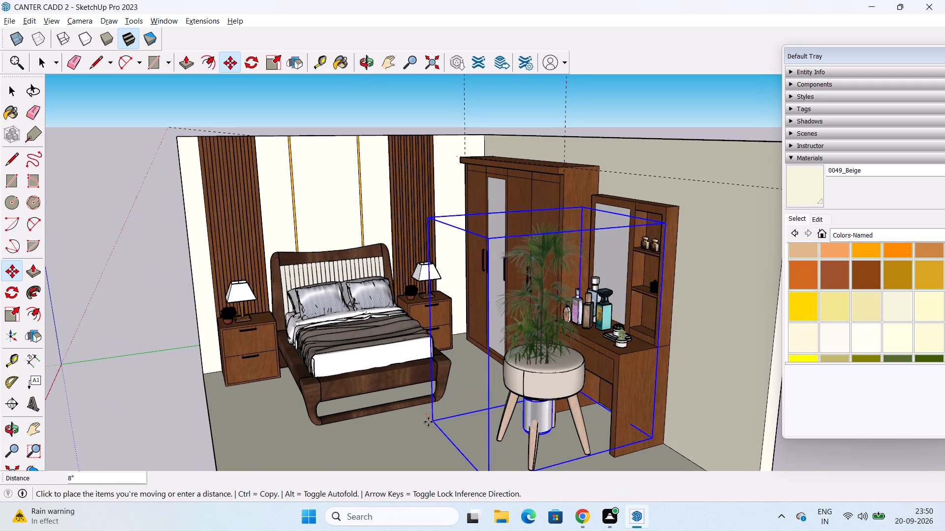
left_click_drag(401, 382, 398, 374)
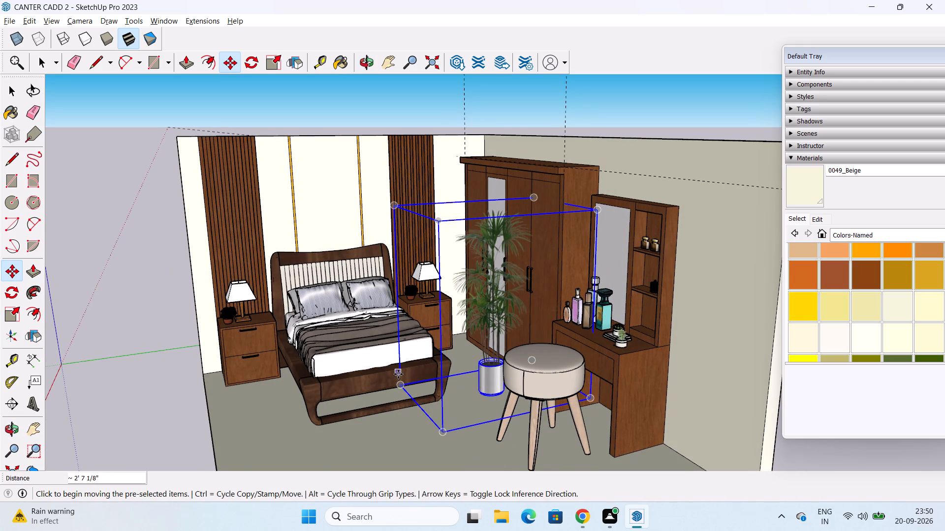
Move the potted palm about 5' 5" toward the headboard wall, between the bed and the wardrobe.
middle_click_drag(404, 375, 547, 389)
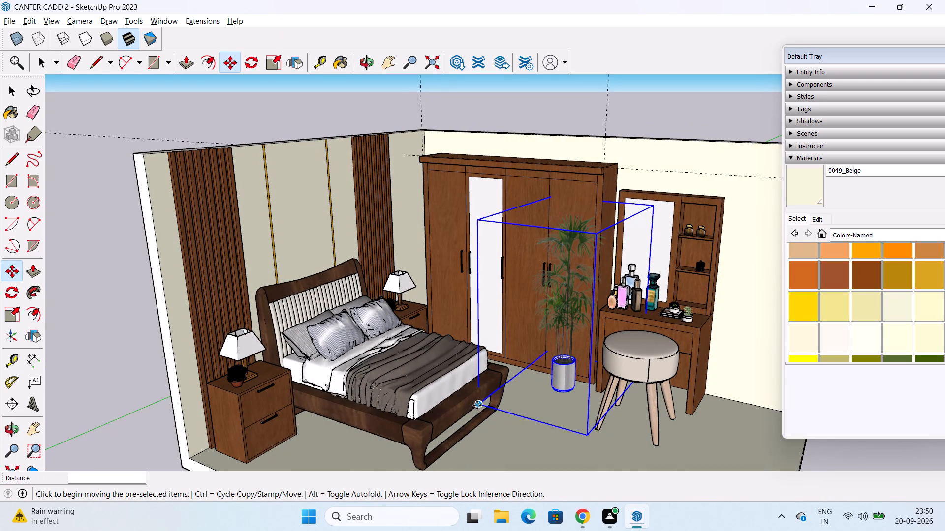
key("m")
left_click(478, 407)
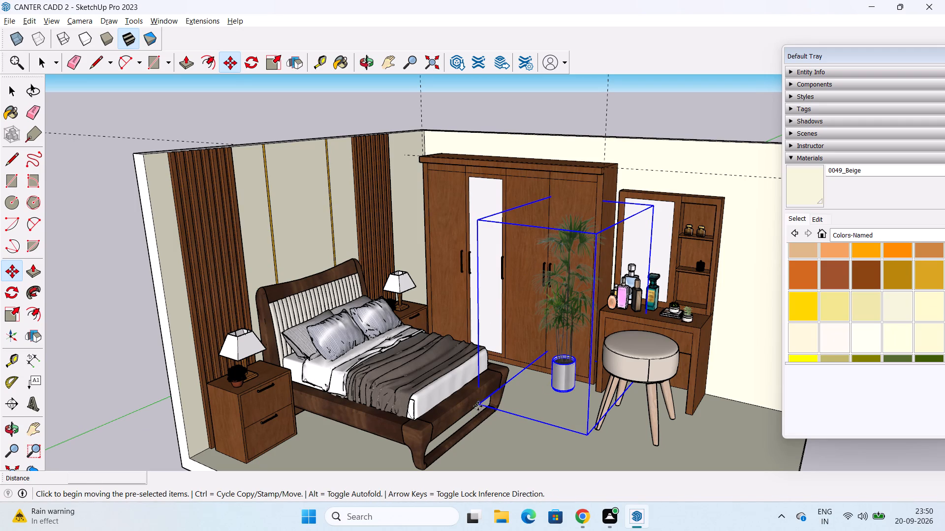
middle_click_drag(452, 406, 595, 324)
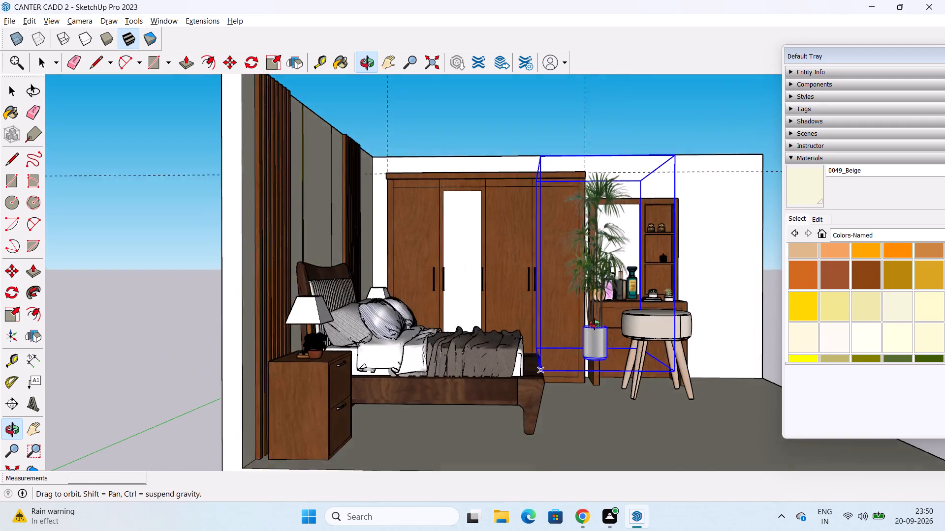
middle_click_drag(595, 324, 617, 307)
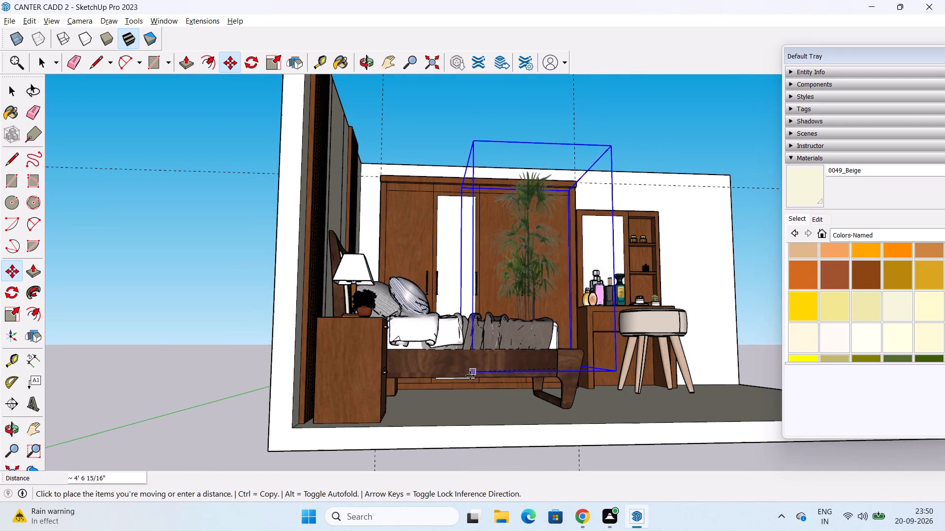
left_click(390, 367)
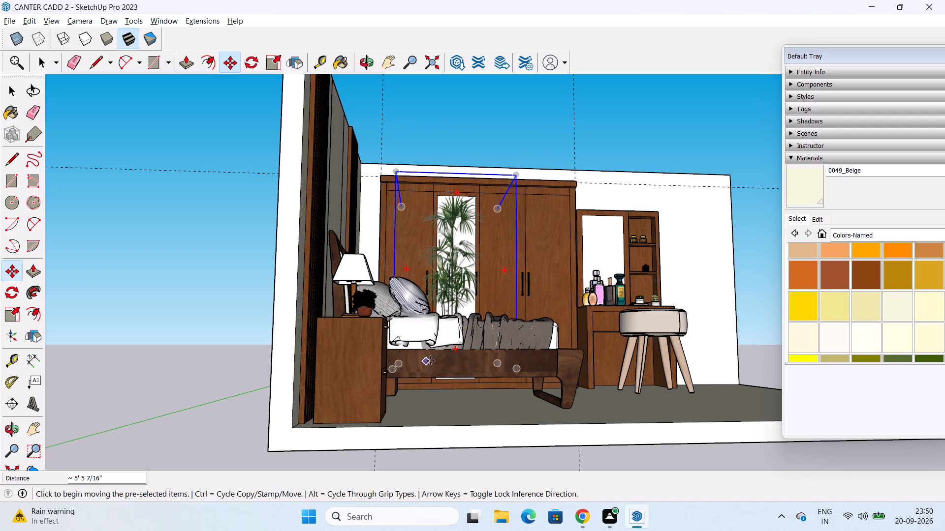
Move the potted palm about 1' 10" by its lower bounding-box corner onto the floor at the bed's wardrobe side.
middle_click_drag(430, 361, 192, 403)
middle_click_drag(414, 357, 356, 431)
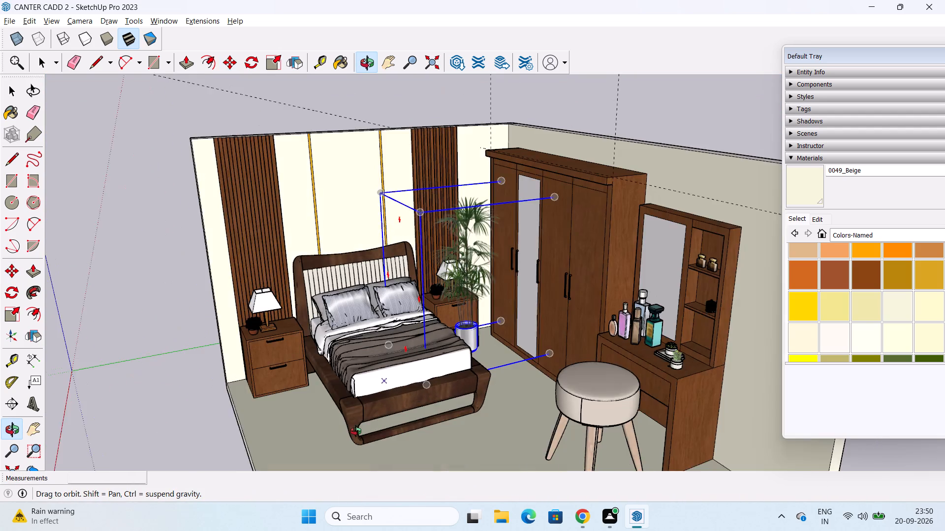
middle_click_drag(356, 431, 328, 439)
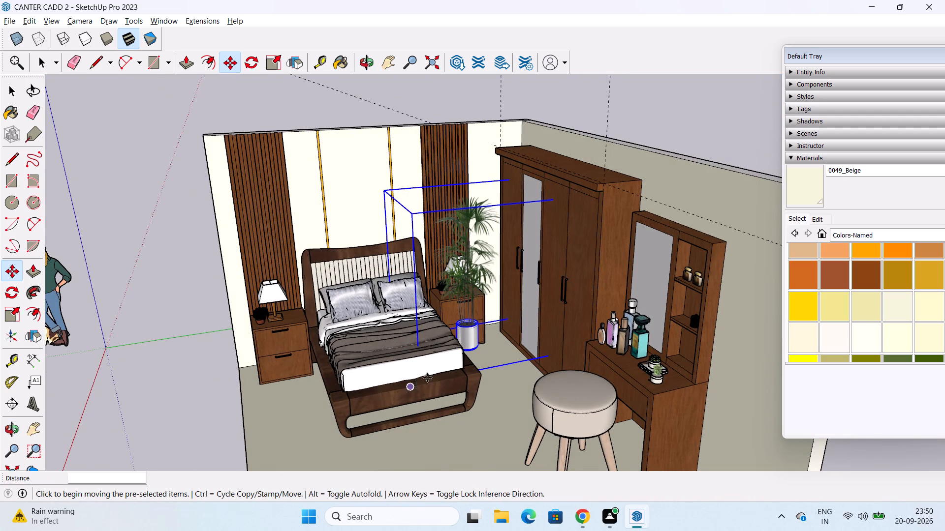
left_click(550, 356)
middle_click_drag(550, 366, 561, 351)
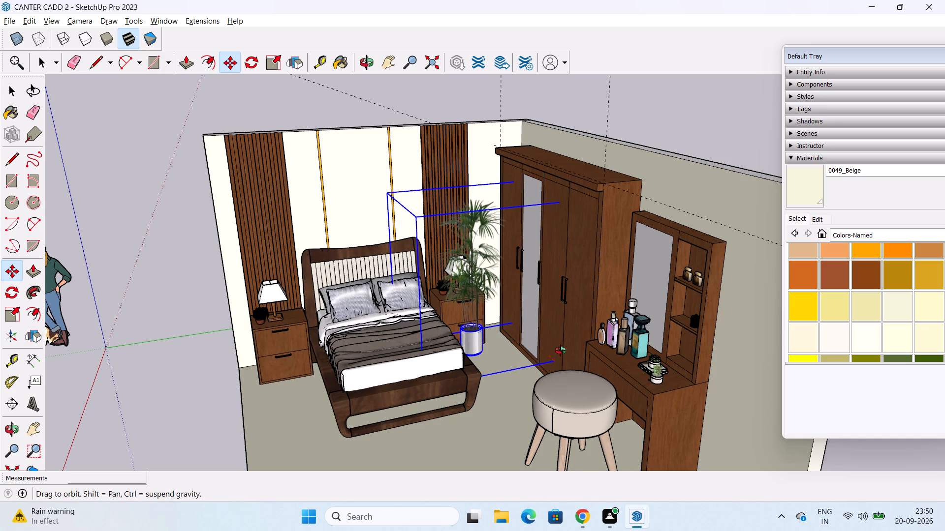
middle_click_drag(561, 351, 565, 270)
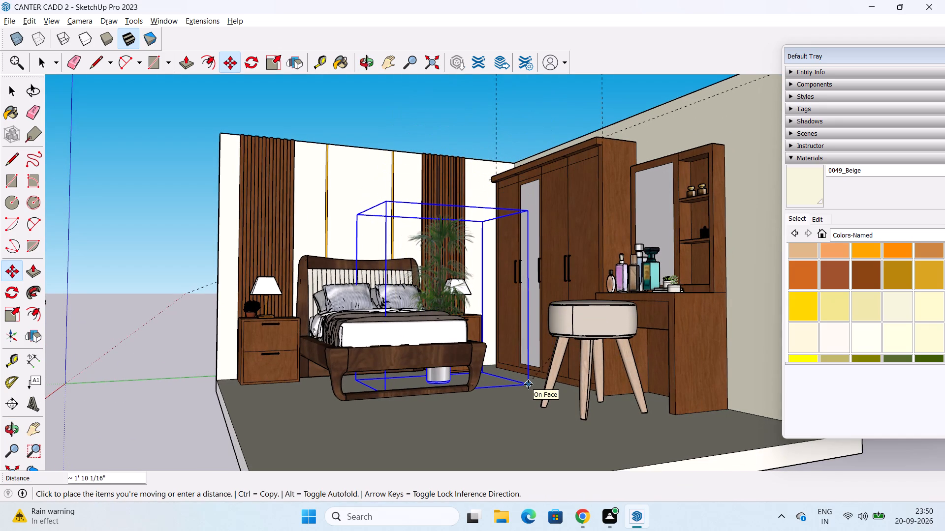
left_click(528, 384)
Move the potted palm about 3' 8" along the green axis, clear of the bed and in front of the wardrobe mirror.
middle_click_drag(528, 384, 456, 426)
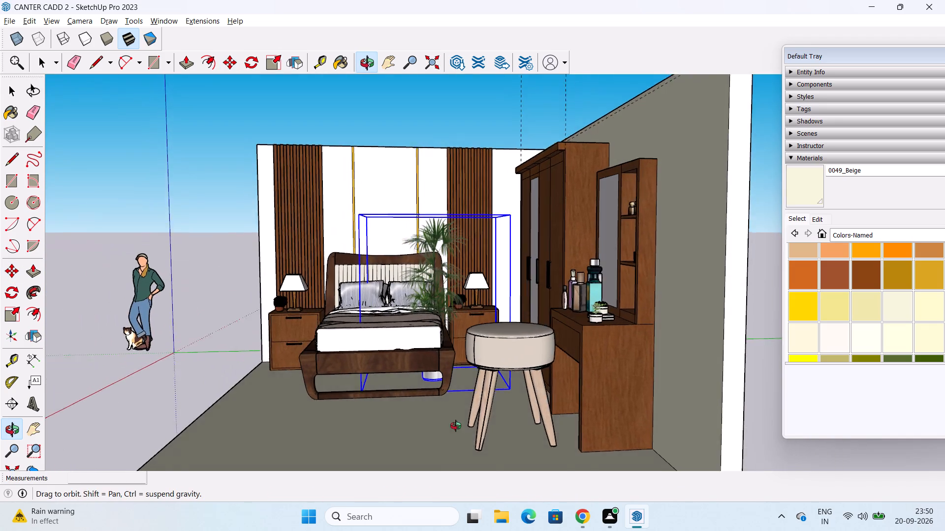
middle_click_drag(456, 426, 456, 463)
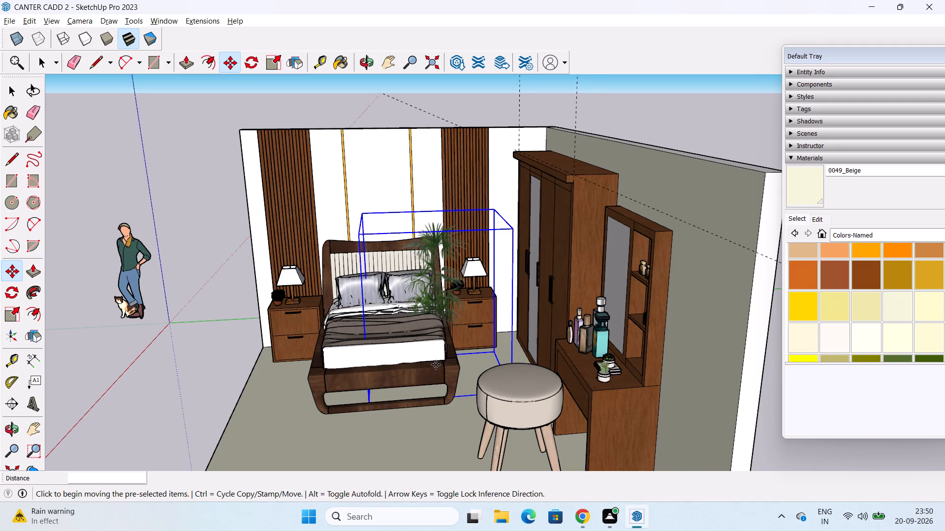
middle_click_drag(441, 367, 573, 378)
scroll(542, 387, "up", 3)
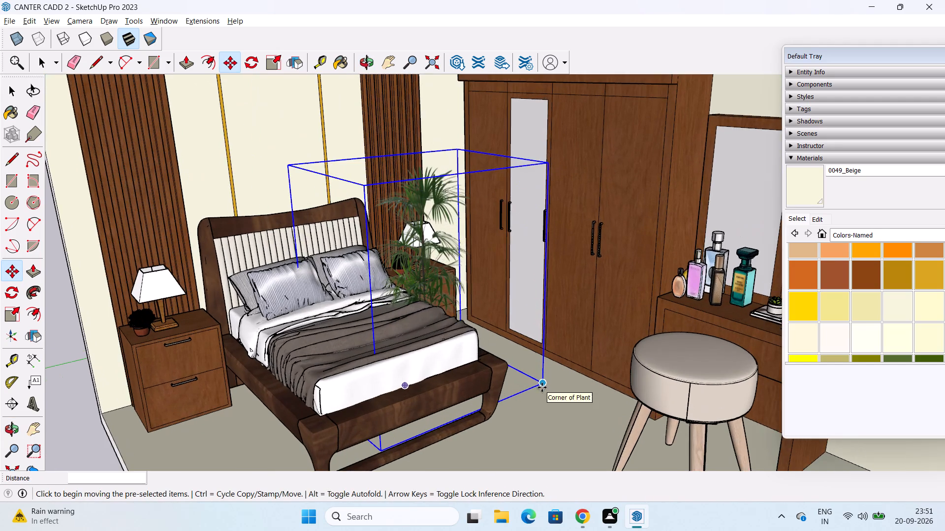
middle_click_drag(542, 387, 498, 398)
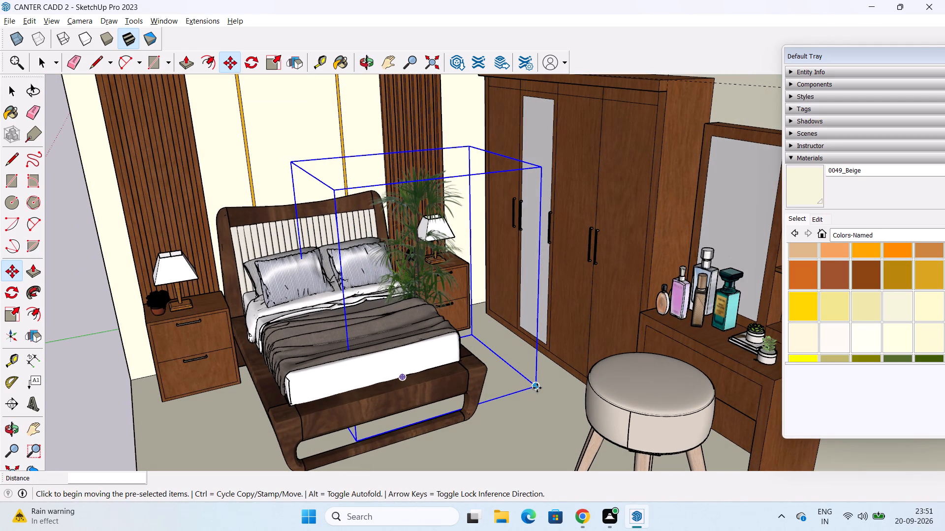
left_click(536, 387)
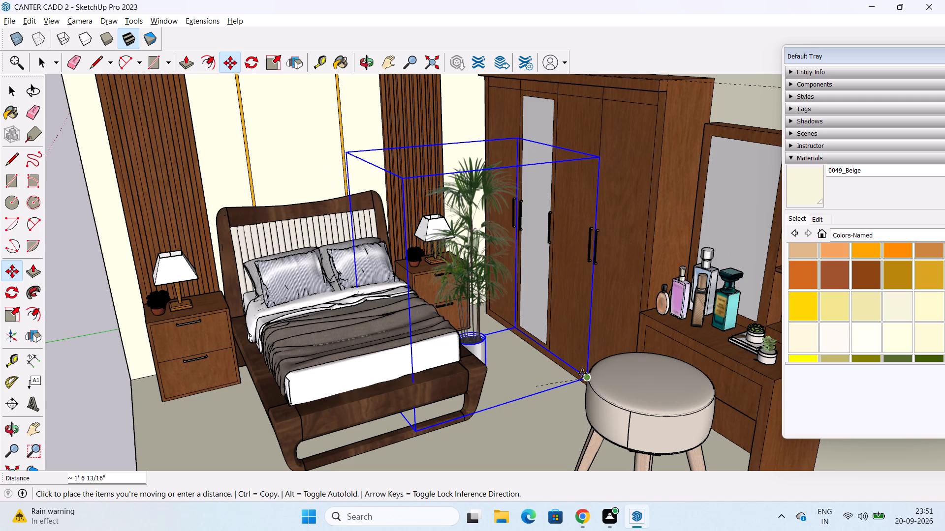
middle_click_drag(579, 369, 567, 368)
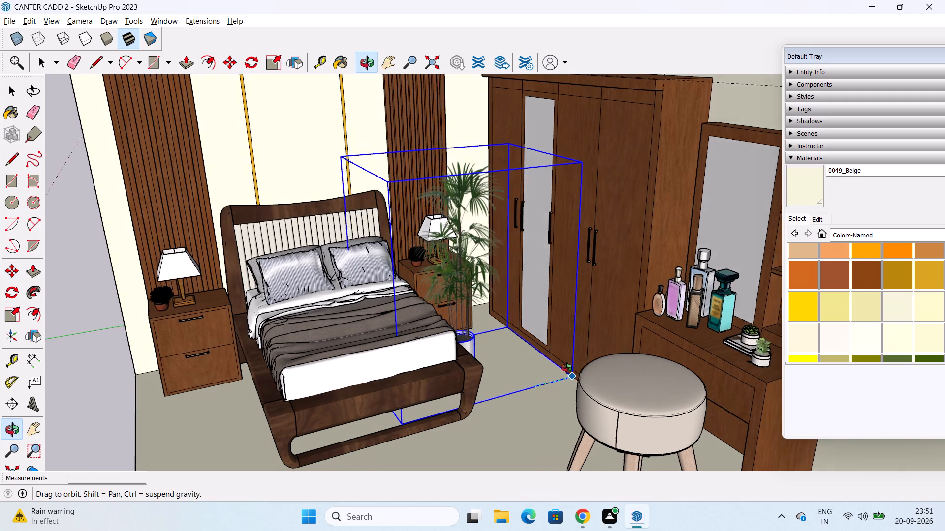
middle_click_drag(567, 368, 468, 266)
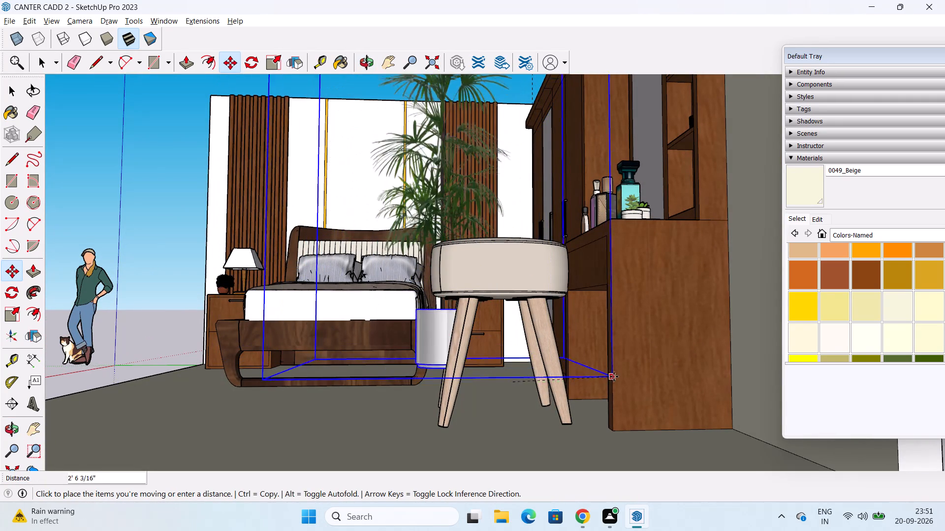
left_click(644, 377)
Move the potted palm about 2' 4" toward the headboard wall, between the bedside table and the wardrobe.
middle_click_drag(578, 377, 696, 413)
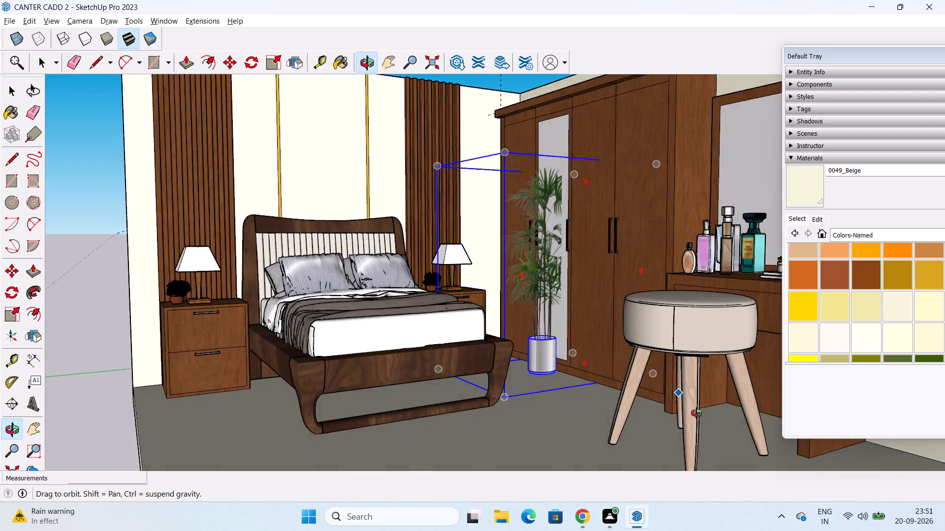
middle_click_drag(696, 413, 728, 530)
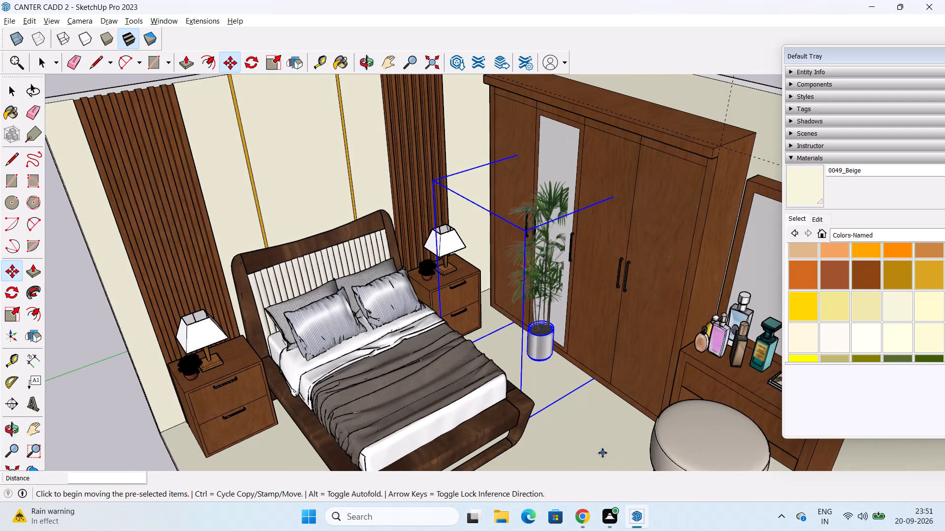
middle_click_drag(602, 452, 204, 241)
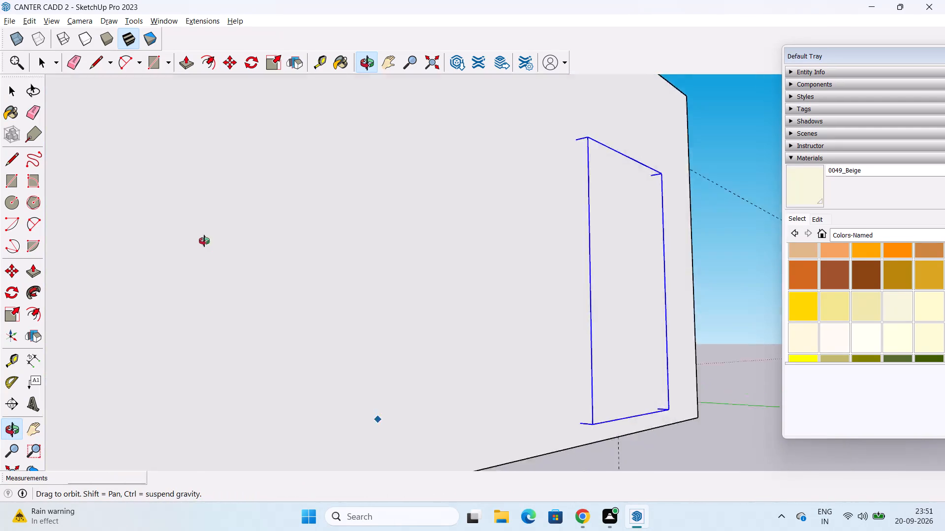
middle_click_drag(204, 241, 110, 252)
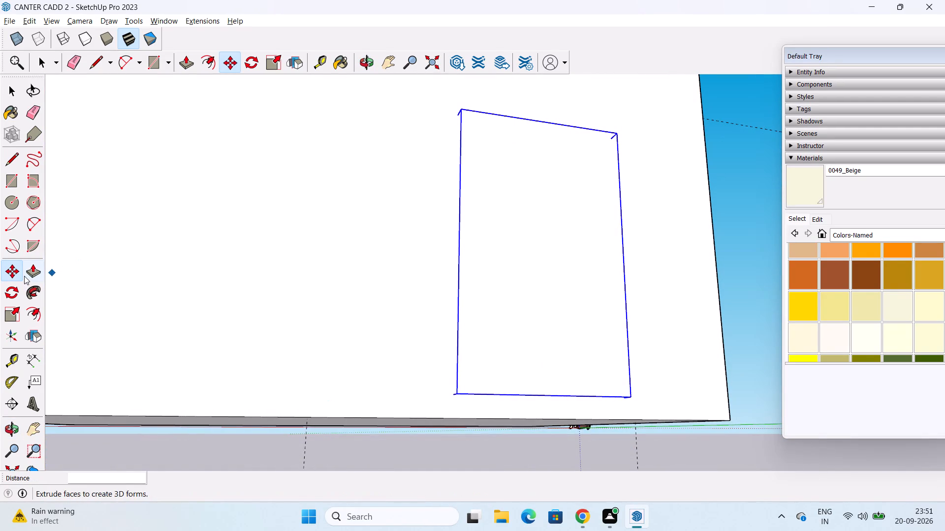
left_click(632, 400)
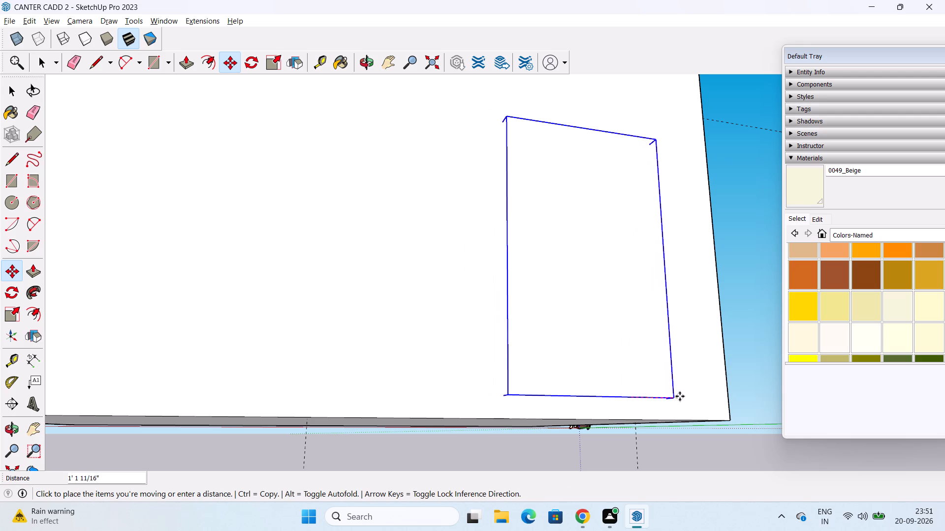
left_click(720, 394)
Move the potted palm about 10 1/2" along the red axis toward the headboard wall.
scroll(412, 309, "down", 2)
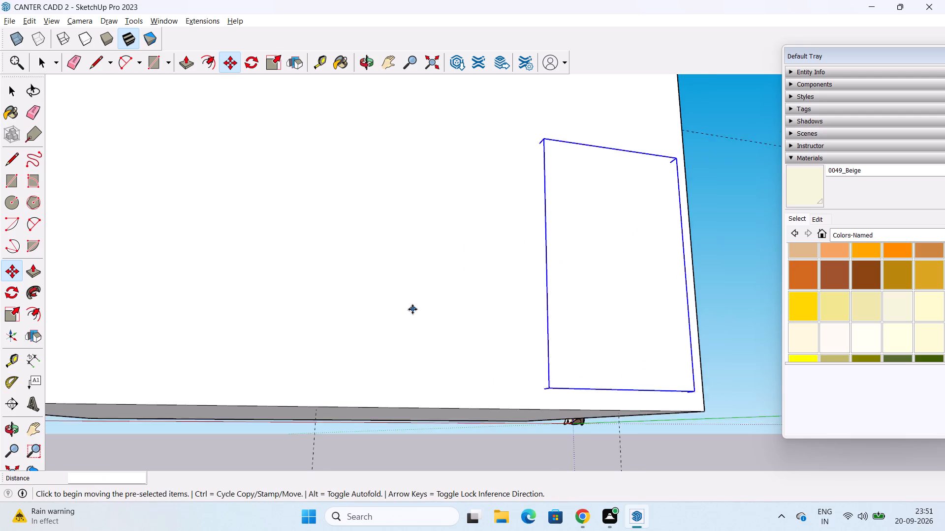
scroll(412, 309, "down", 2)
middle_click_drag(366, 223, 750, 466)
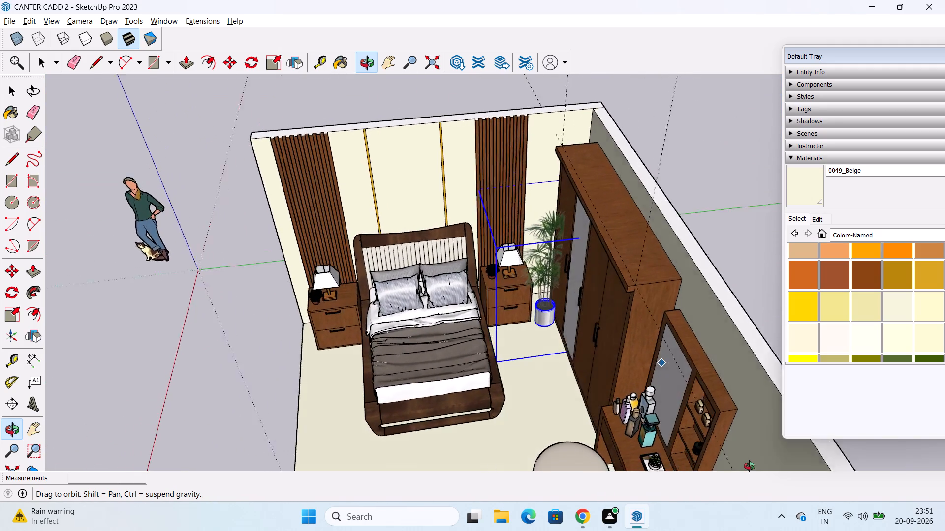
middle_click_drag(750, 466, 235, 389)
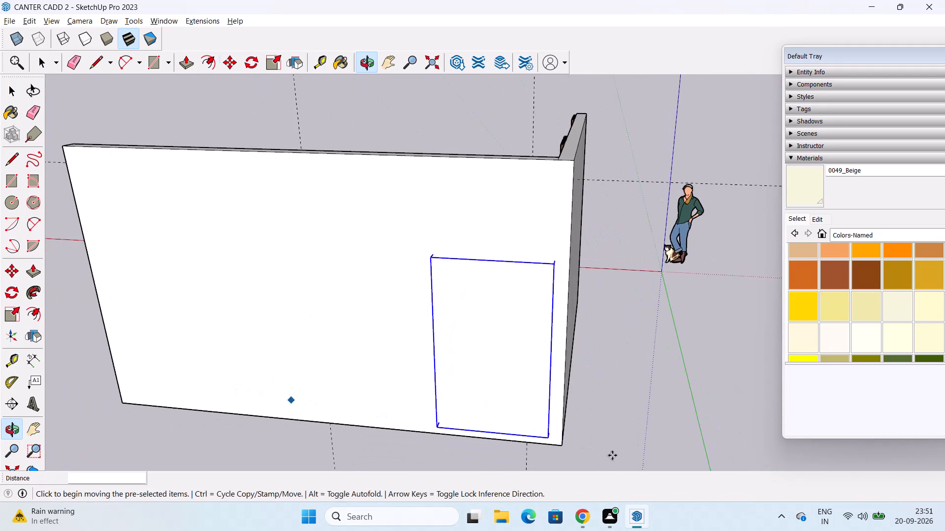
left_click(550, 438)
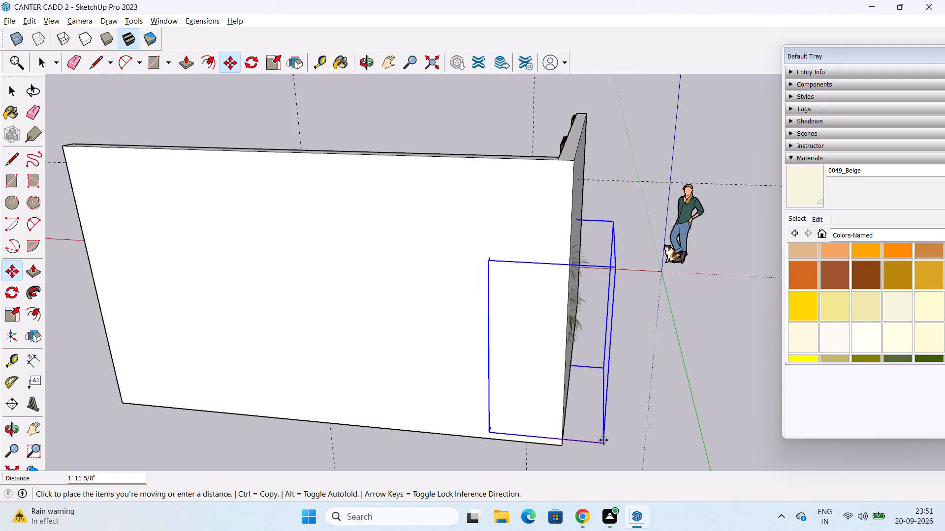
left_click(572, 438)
Deselect the potted palm and examine its fit between the bedside table and the wardrobe from several angles.
middle_click_drag(511, 313, 944, 476)
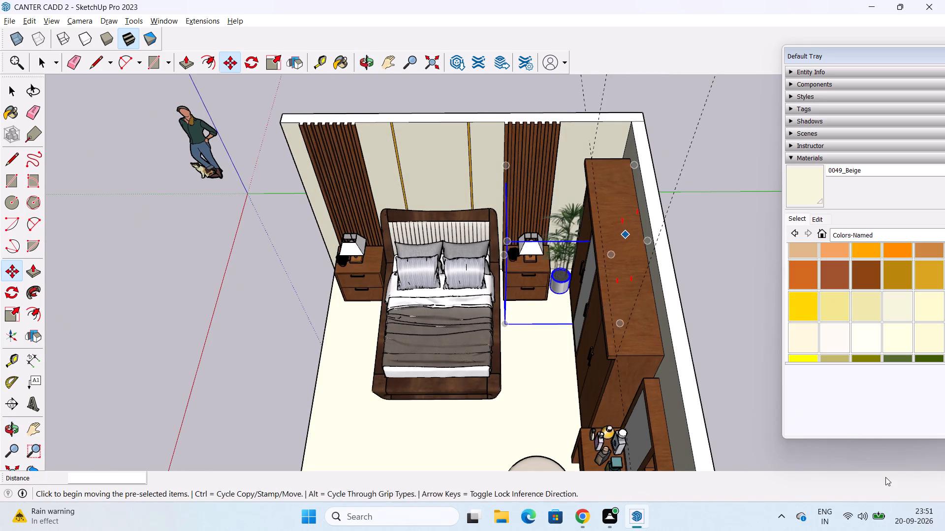
middle_click_drag(401, 382, 769, 409)
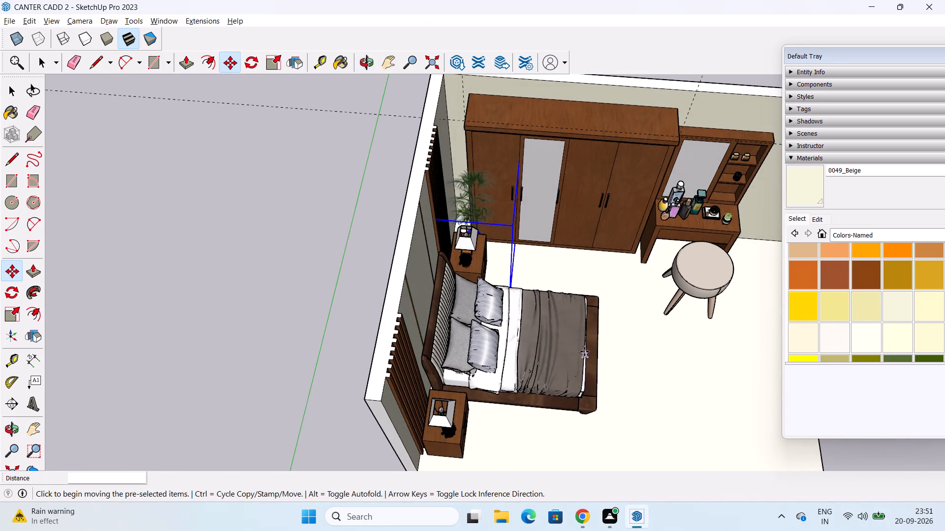
middle_click_drag(523, 362, 409, 400)
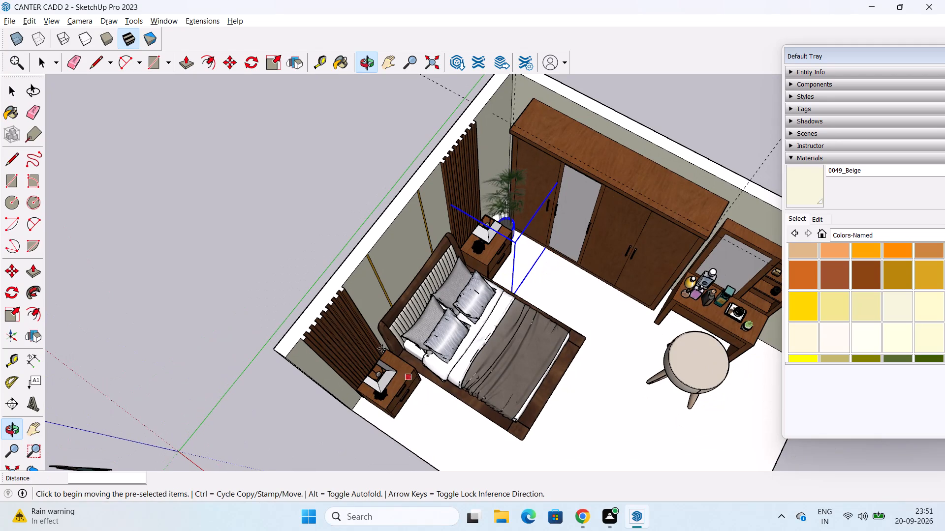
key("v")
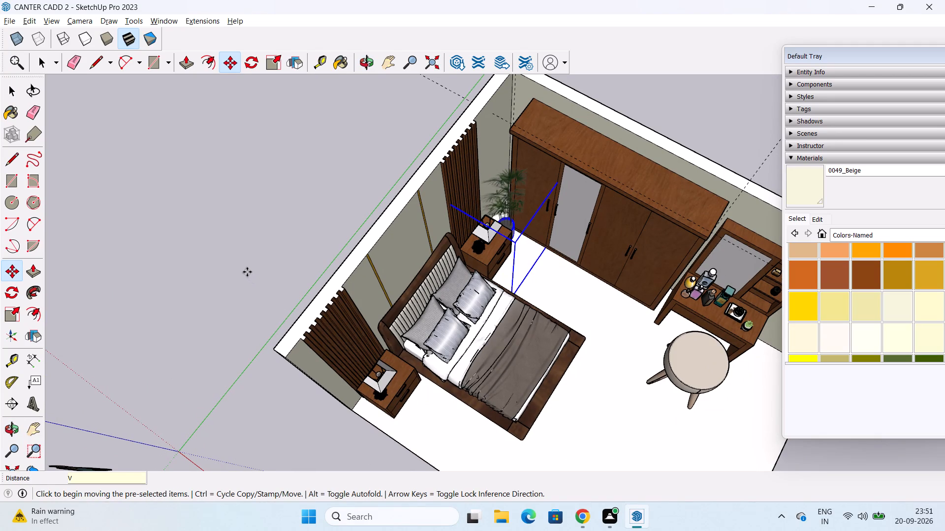
key("space")
left_click(247, 272)
middle_click_drag(525, 282, 422, 299)
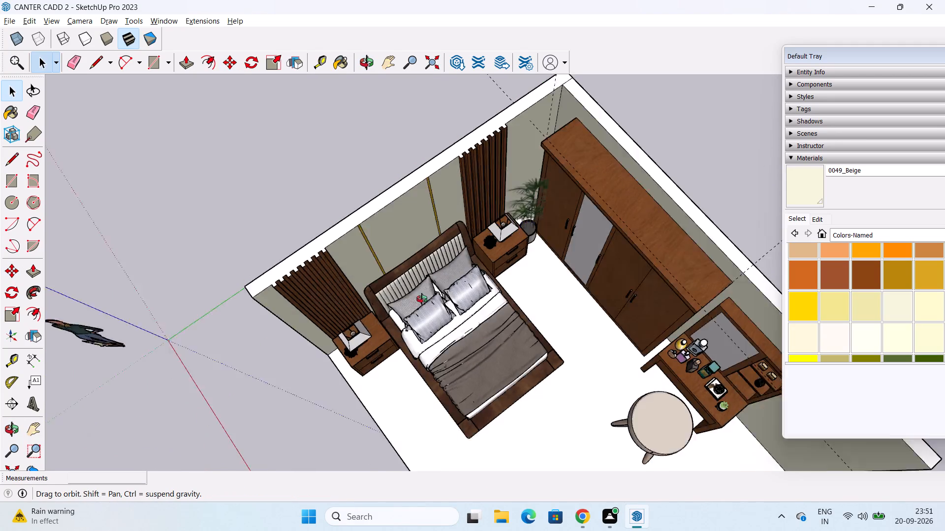
middle_click_drag(422, 299, 526, 321)
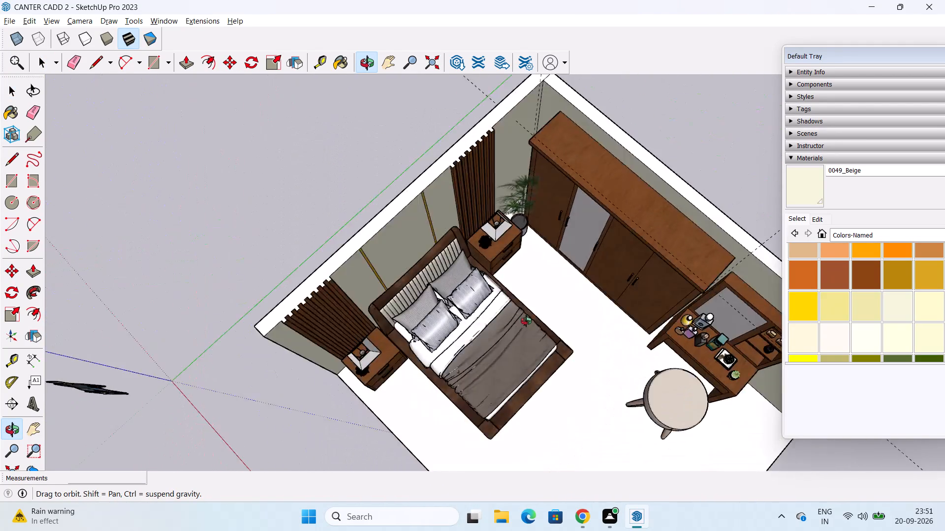
middle_click_drag(526, 321, 597, 415)
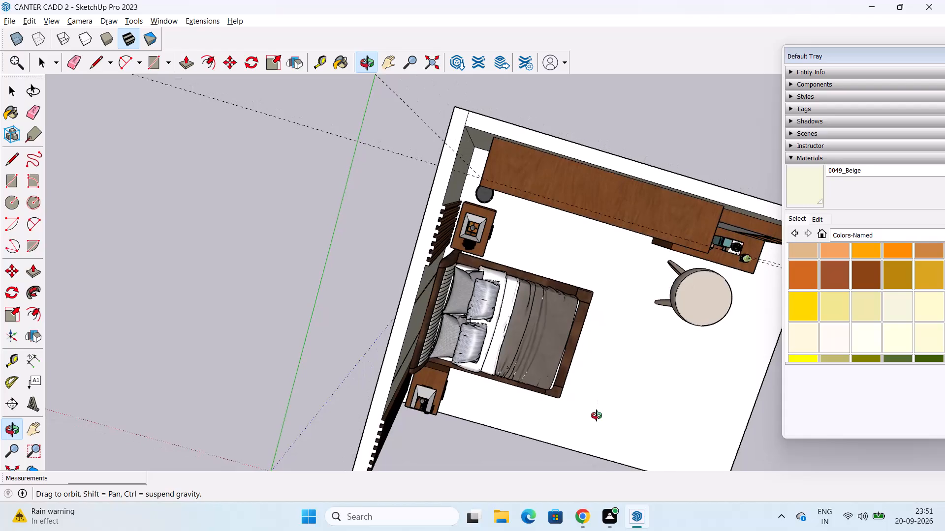
middle_click_drag(597, 415, 507, 297)
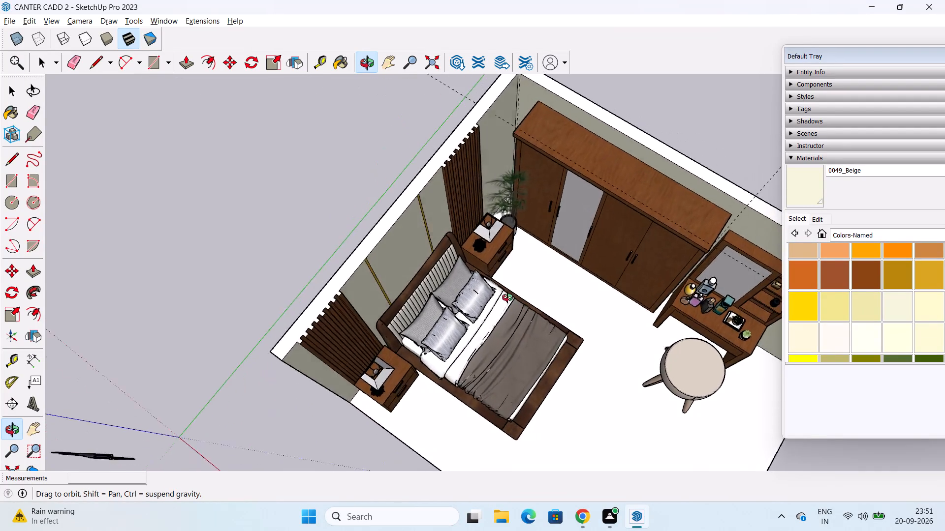
middle_click_drag(507, 297, 411, 360)
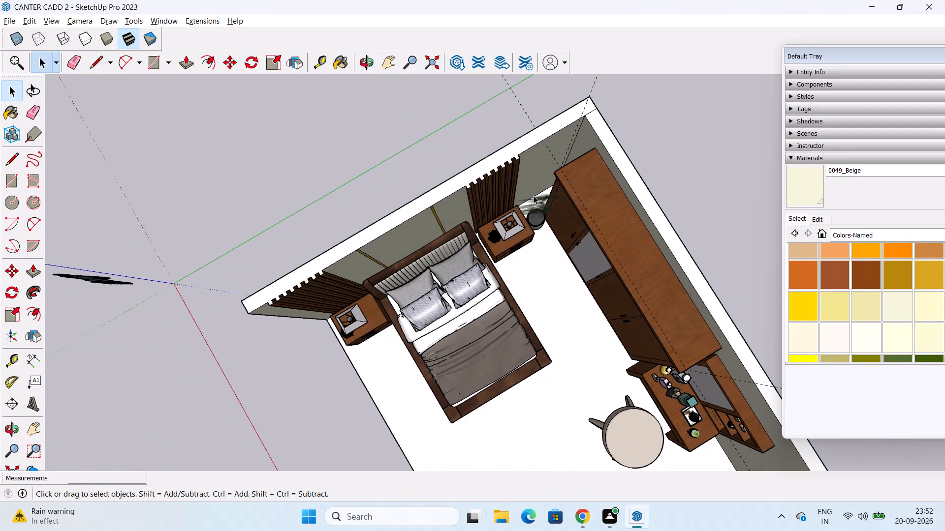
Import the KentiaPalm model from Downloads and place it on the open floor beyond the foot of the bed.
left_click(0, 15)
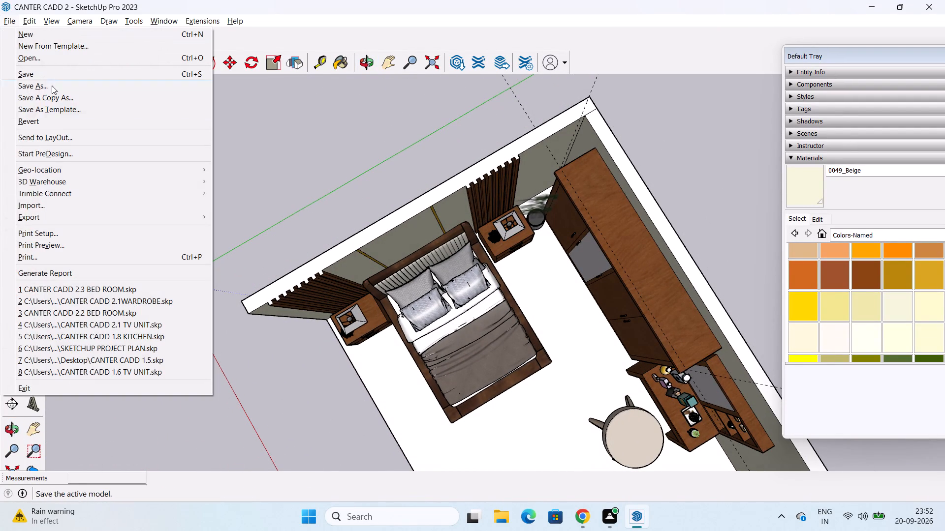
left_click(93, 202)
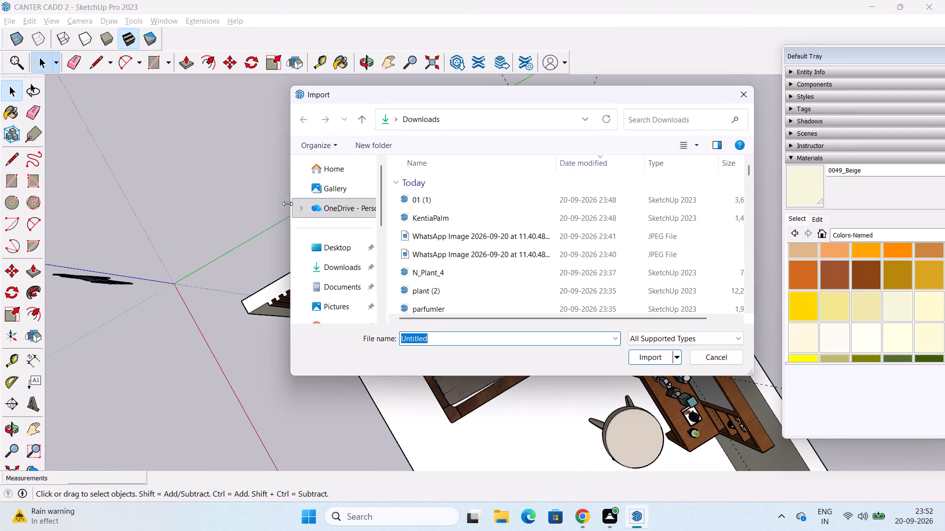
left_click(433, 221)
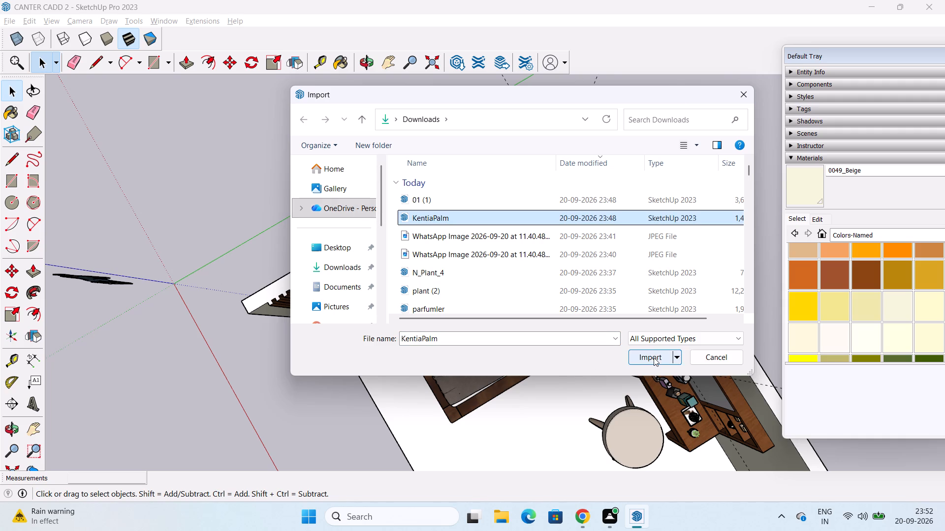
left_click(654, 357)
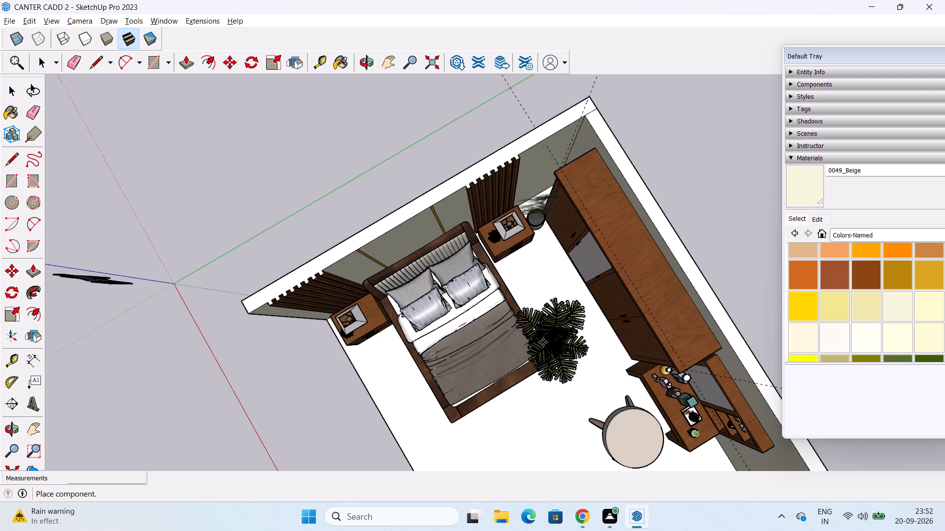
middle_click_drag(540, 375, 540, 182, "shift")
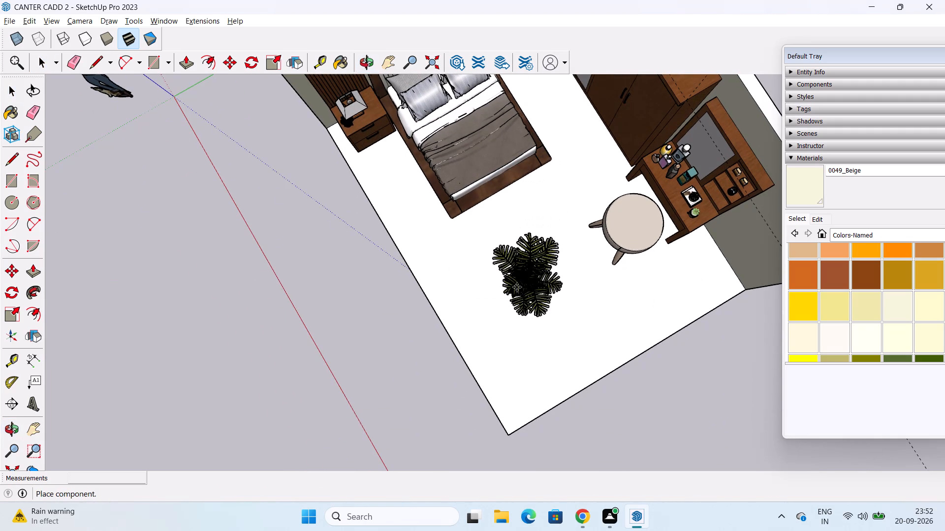
left_click(517, 287)
Delete the earlier potted palm standing between the bedside table and the wardrobe.
middle_click_drag(523, 265, 499, 131)
left_click(572, 98)
key("space")
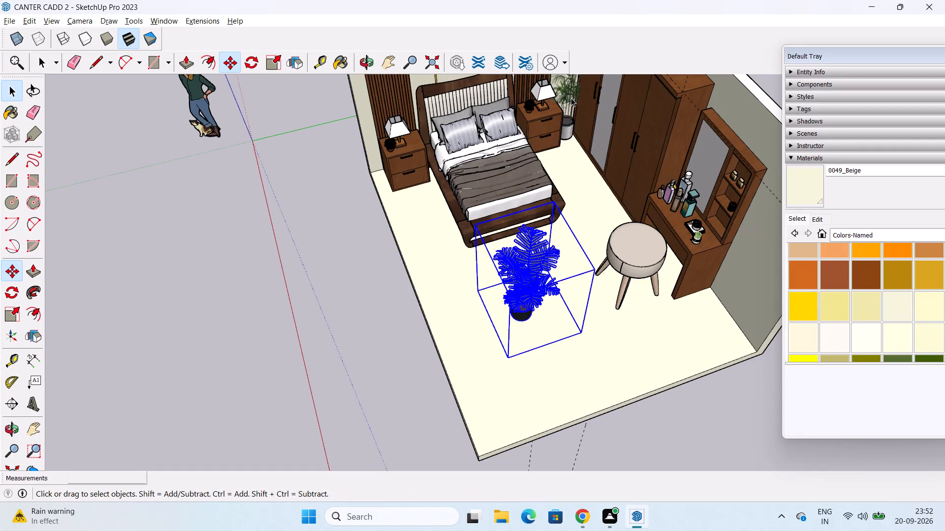
left_click(571, 98)
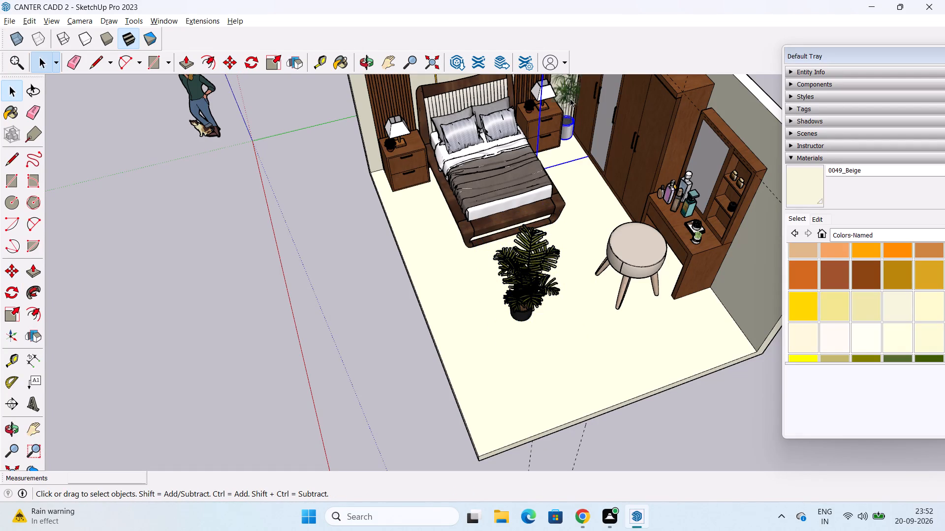
key("Delete")
Move the Kentia palm about 4' 6" by its lower bounding-box corner along the green axis, toward the stool.
middle_click_drag(525, 311, 453, 206)
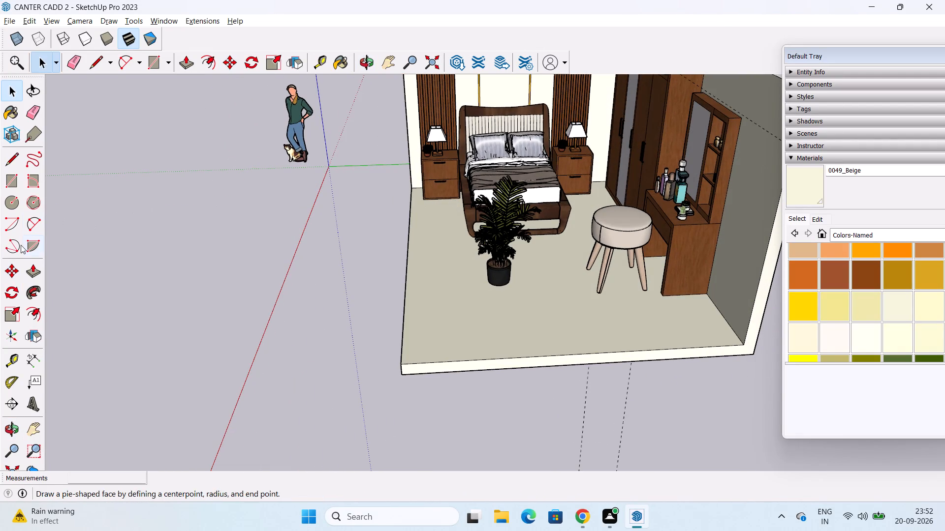
left_click(12, 273)
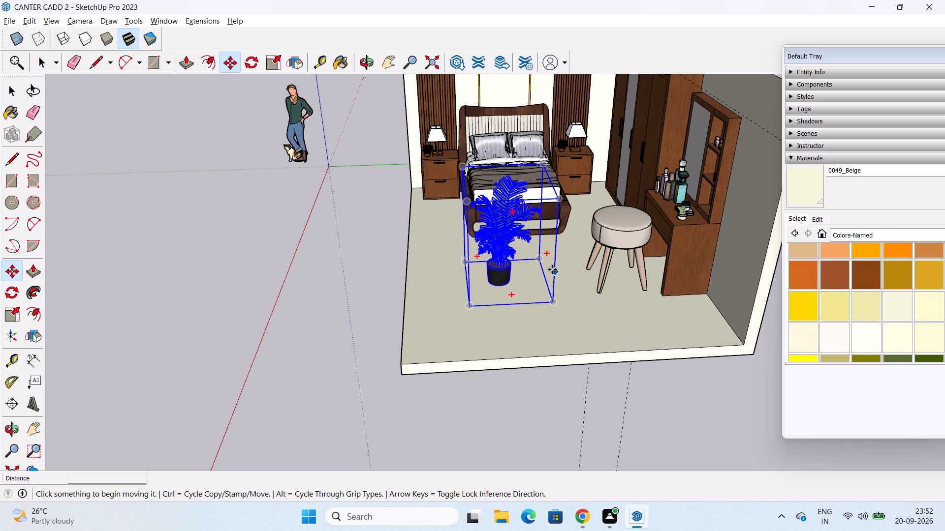
left_click(543, 257)
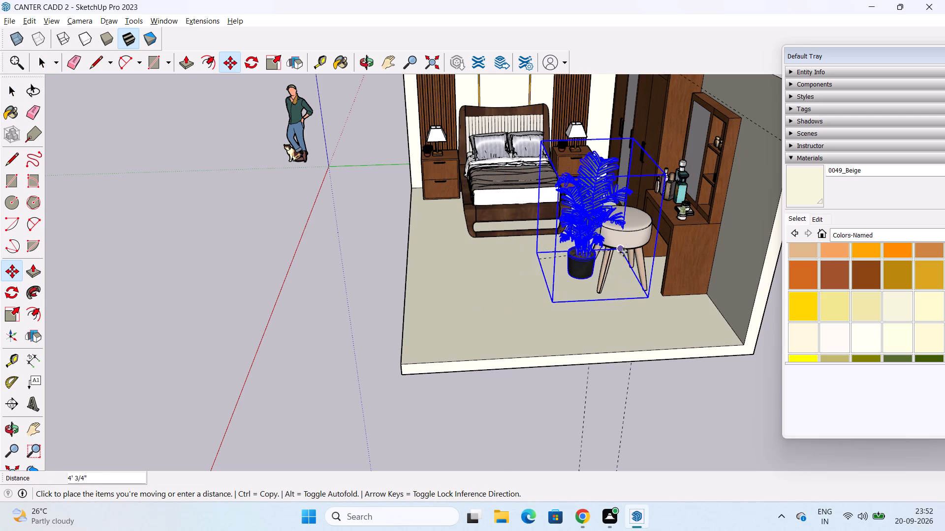
left_click(628, 252)
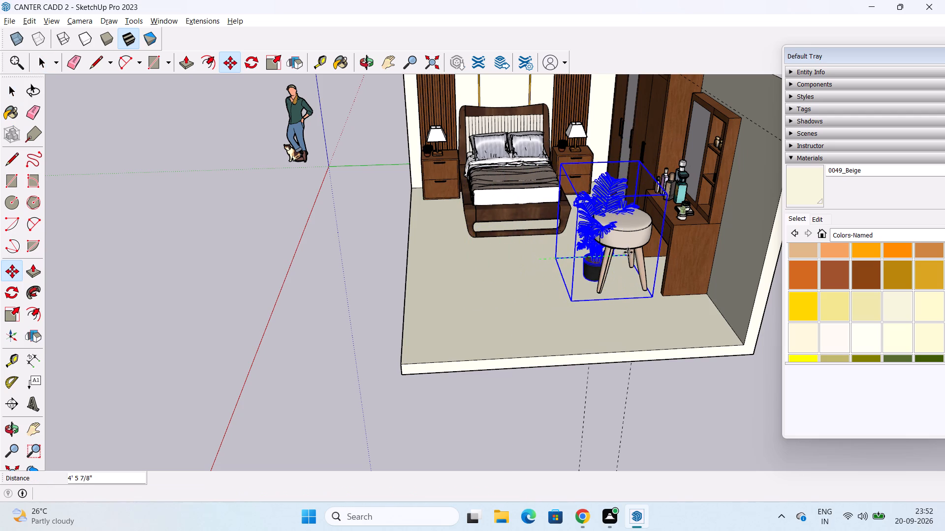
Select the Kentia palm again and move it a little farther toward the dressing table by its lower bounding-box corner.
middle_click_drag(628, 252, 631, 269)
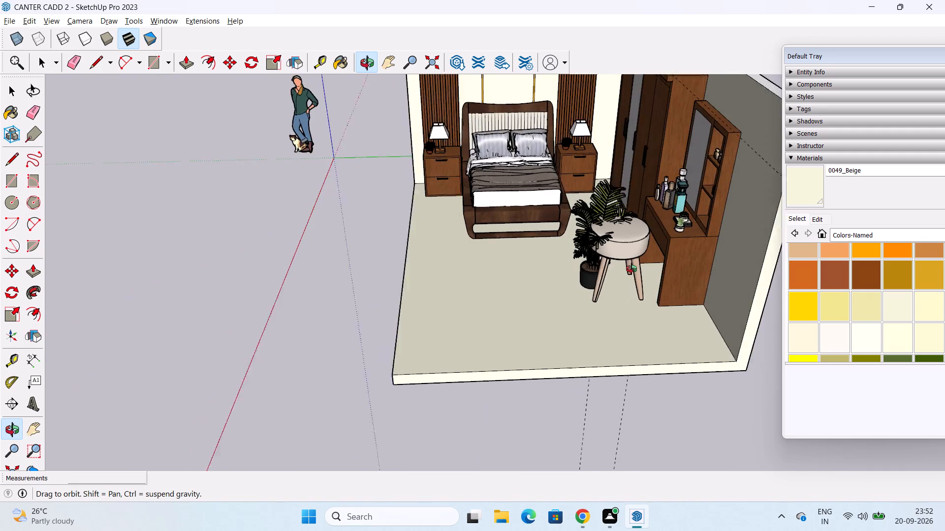
middle_click_drag(631, 269, 637, 269)
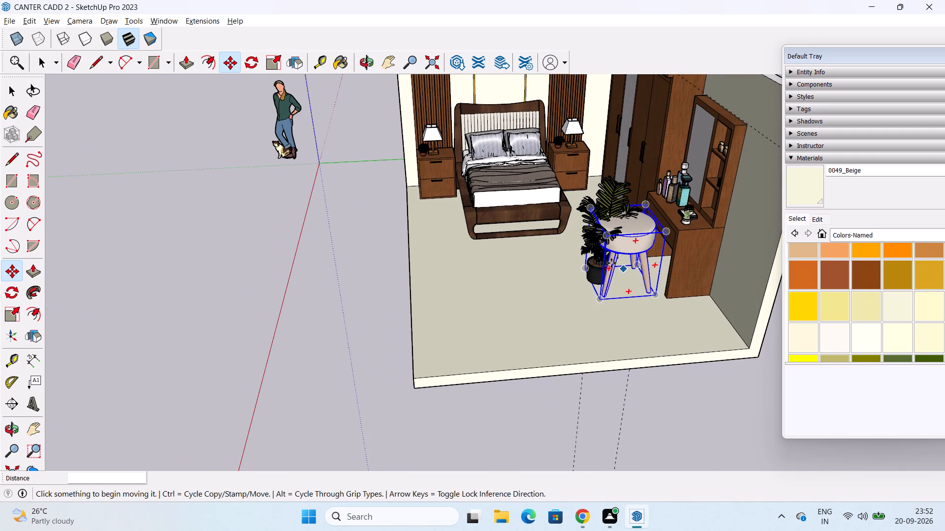
key("space")
left_click(587, 227)
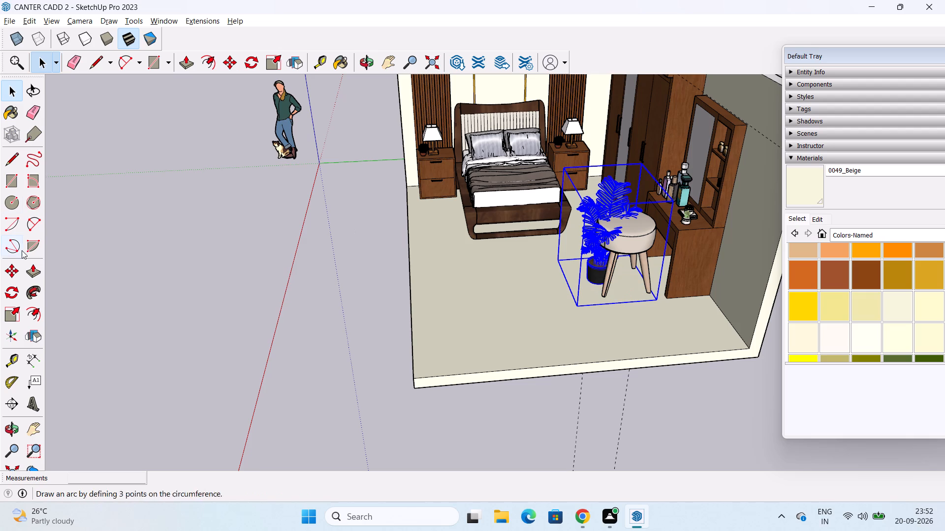
left_click_drag(9, 271, 19, 268)
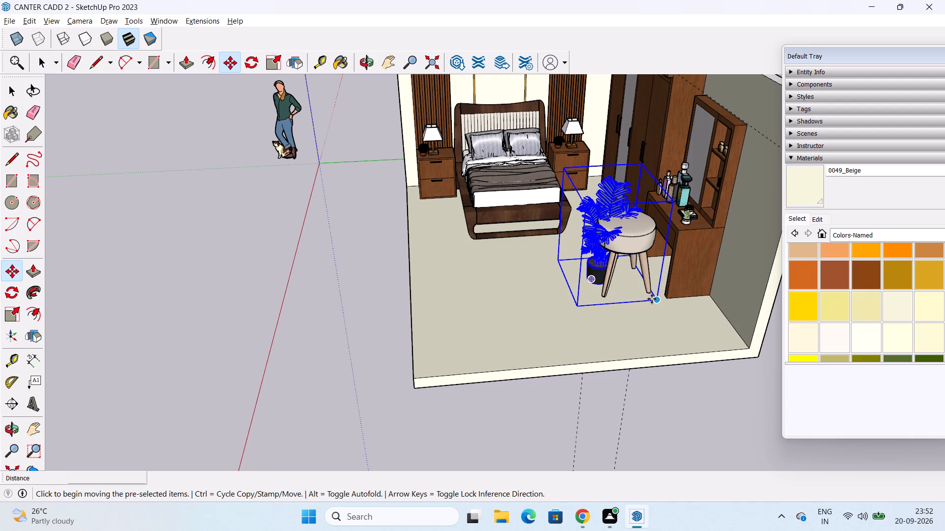
left_click_drag(656, 299, 692, 293)
Move the Kentia palm about 8' 10" by its lower bounding-box corner toward the headboard wall, between the bed and the wardrobe.
middle_click_drag(709, 289, 785, 250)
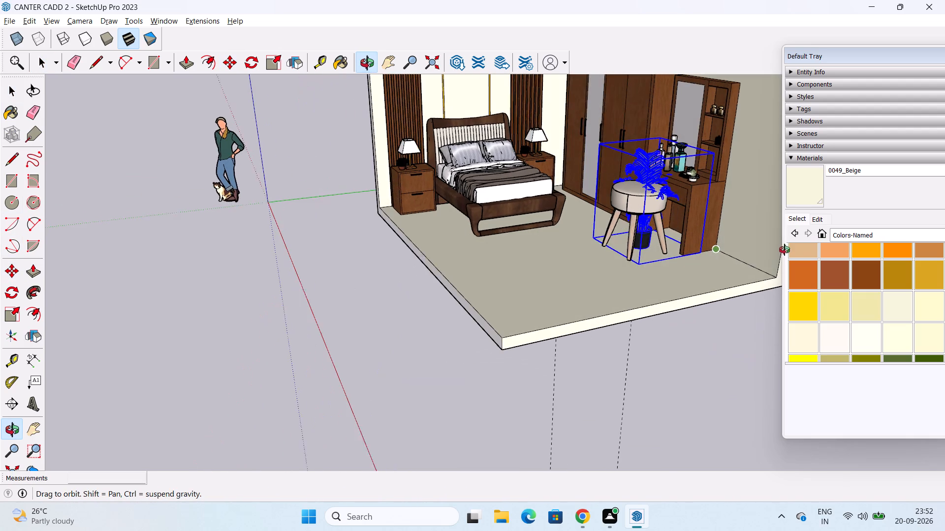
middle_click_drag(785, 250, 786, 249)
left_click(592, 236)
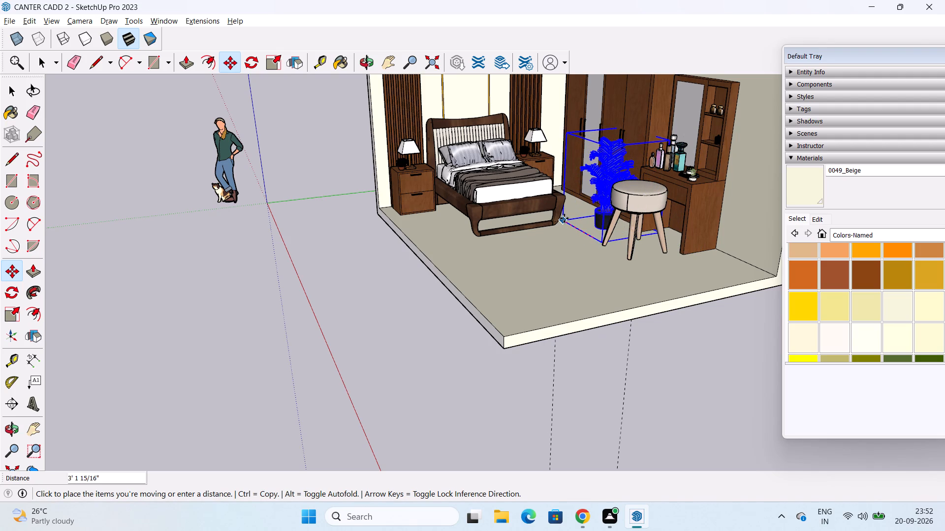
middle_click_drag(540, 217, 694, 245)
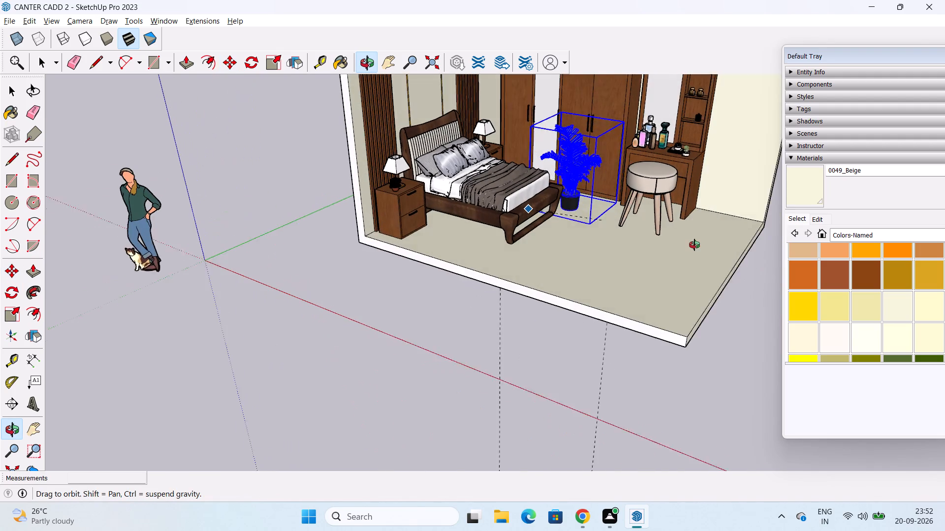
middle_click_drag(694, 245, 698, 245)
middle_click_drag(511, 216, 599, 145)
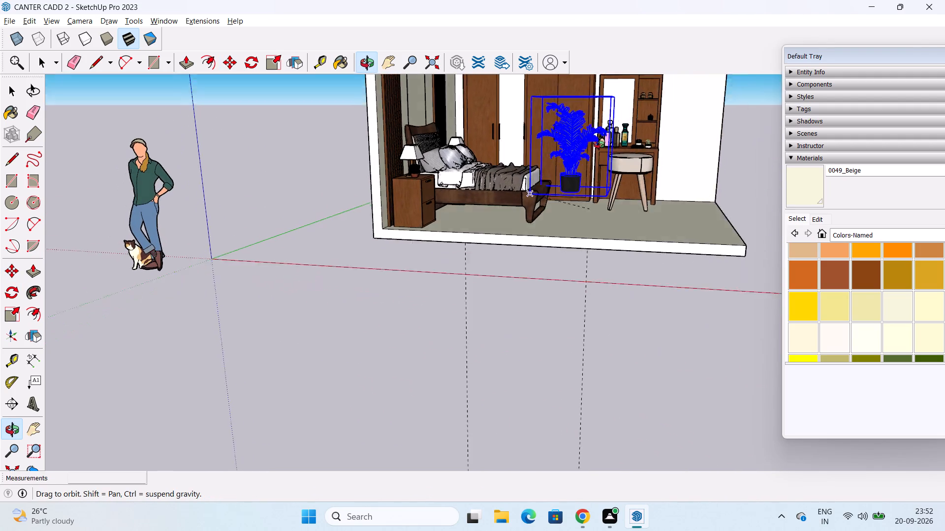
middle_click_drag(599, 145, 609, 137)
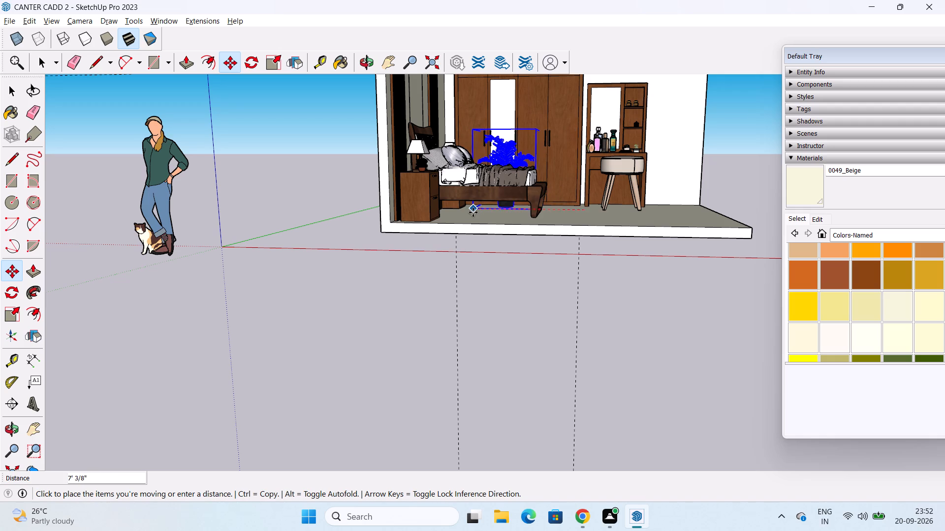
left_click(445, 214)
middle_click_drag(495, 214, 182, 275)
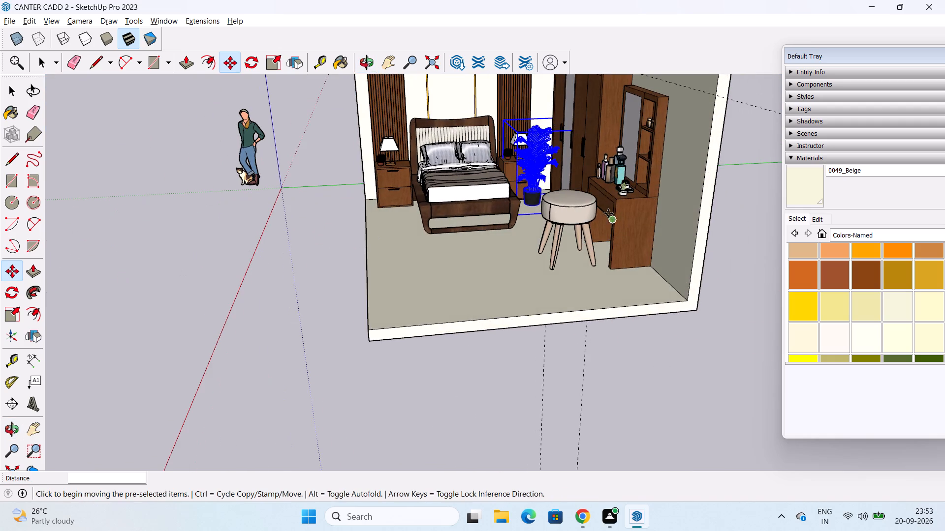
Move the Kentia palm about 11 3/8" along the green axis toward the wardrobe by its lower bounding-box corner.
scroll(608, 213, "up", 7)
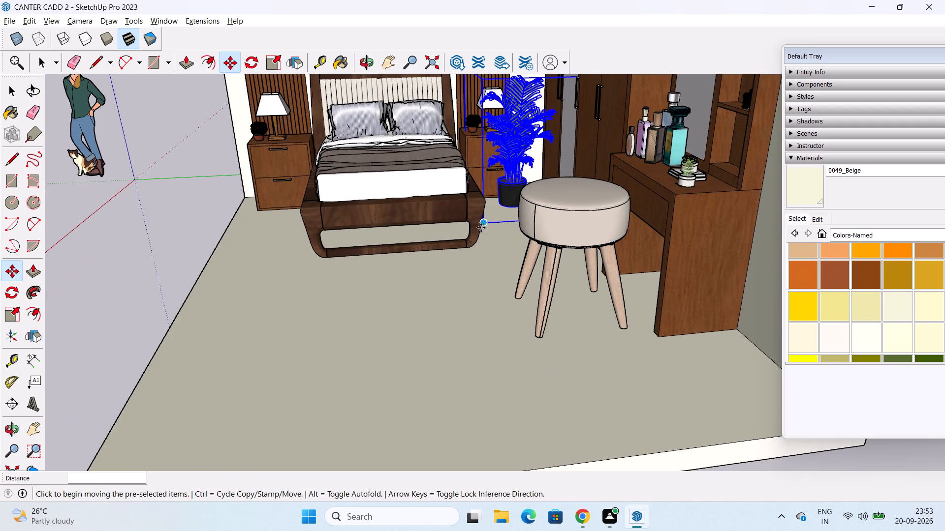
left_click(483, 225)
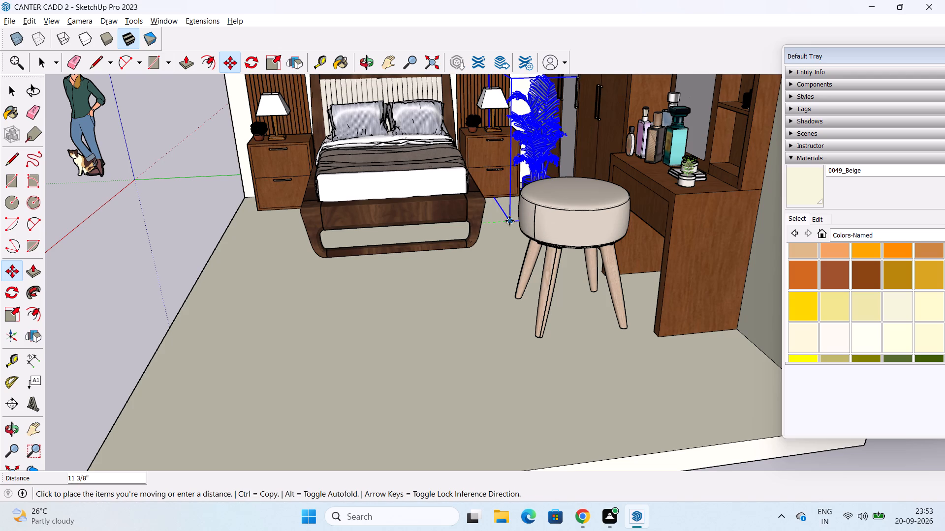
left_click(509, 221)
From outside the wardrobe-side wall, move the Kentia palm about 1' 6 7/16" along the red axis toward the headboard wall.
middle_click_drag(653, 230, 490, 229)
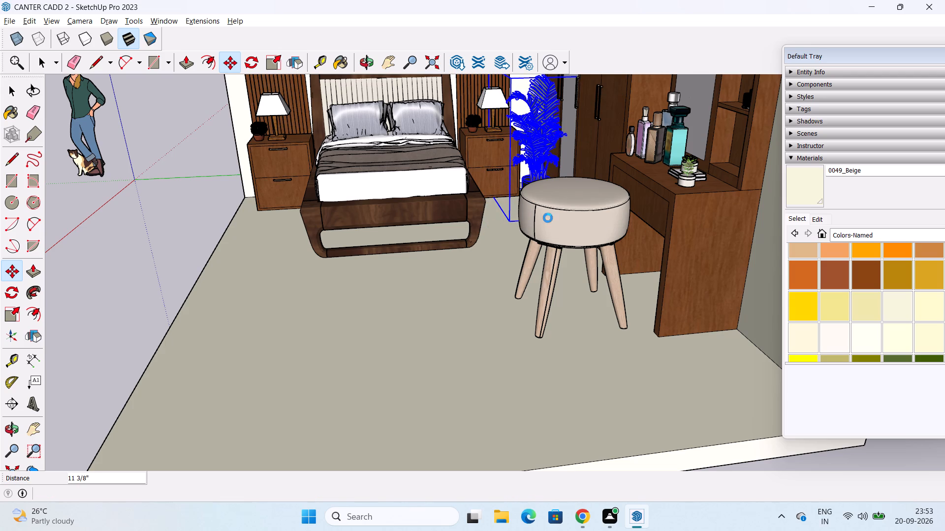
middle_click_drag(581, 216, 486, 240)
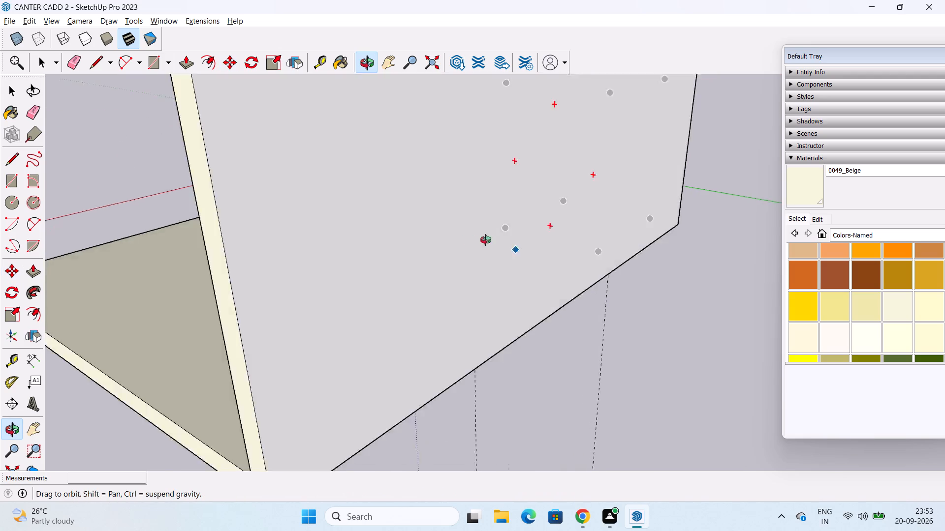
middle_click_drag(486, 240, 458, 239)
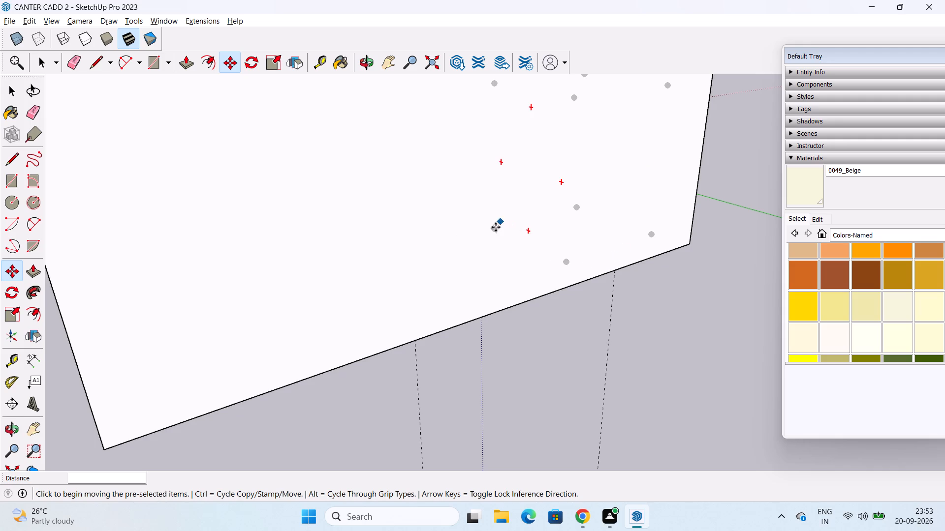
scroll(602, 231, "down", 6)
middle_click_drag(601, 231, 717, 255)
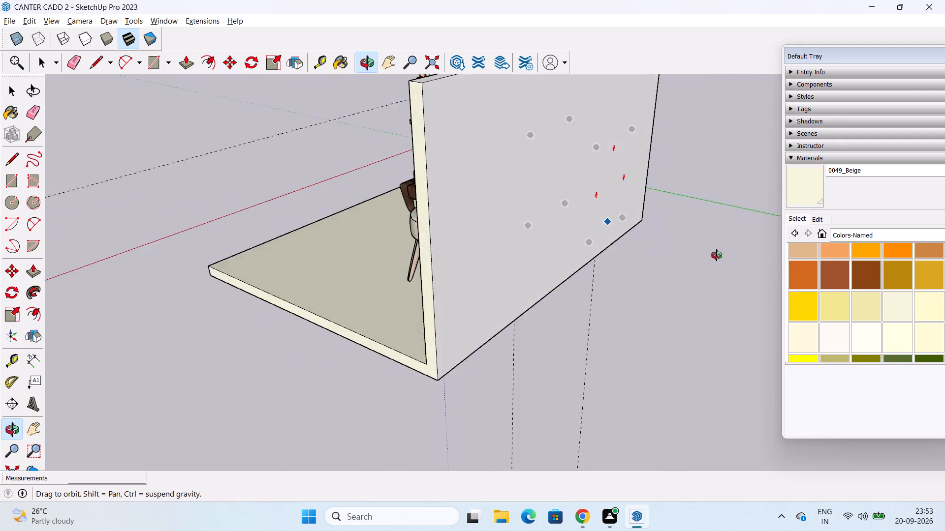
middle_click_drag(717, 255, 868, 246)
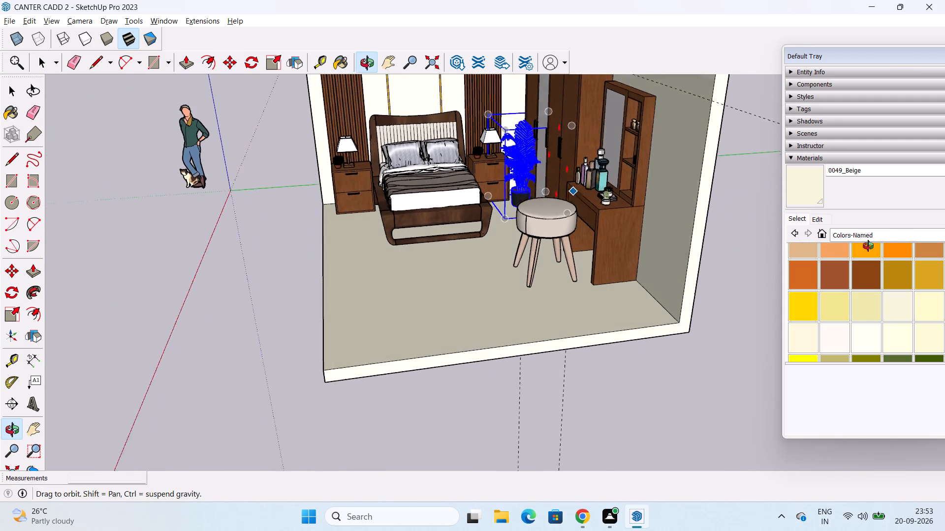
middle_click_drag(868, 246, 583, 245)
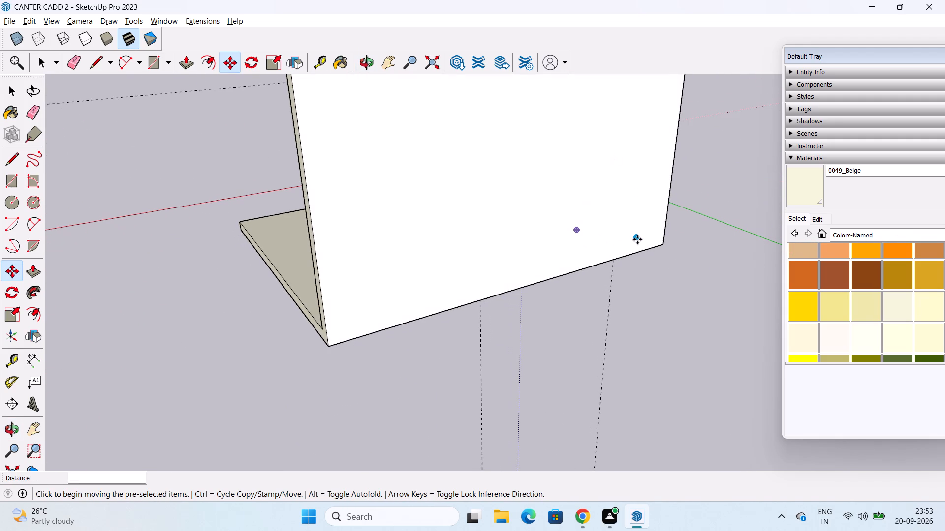
left_click(637, 239)
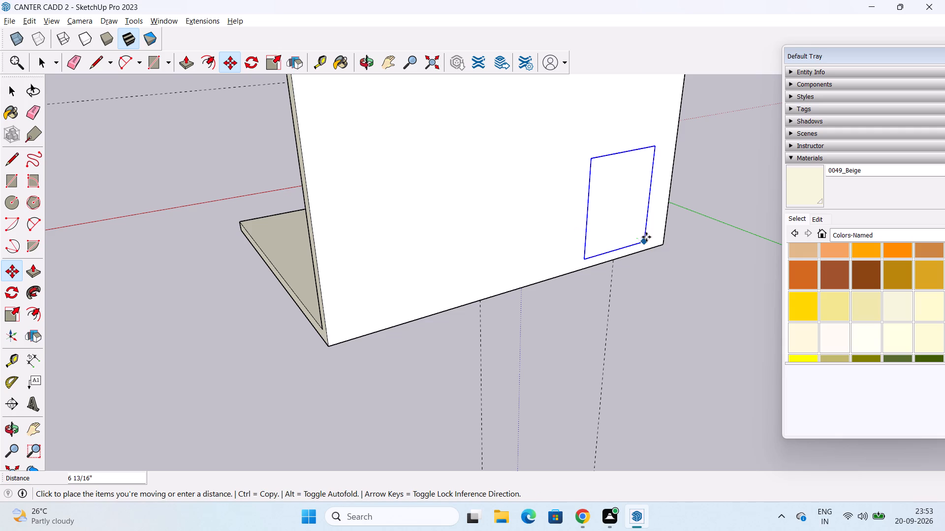
middle_click_drag(655, 234, 860, 267)
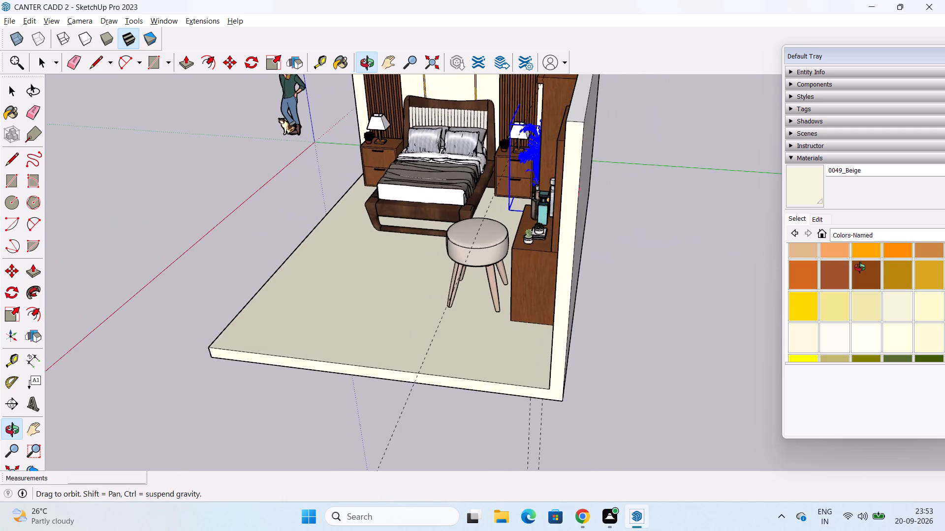
middle_click_drag(860, 267, 623, 258)
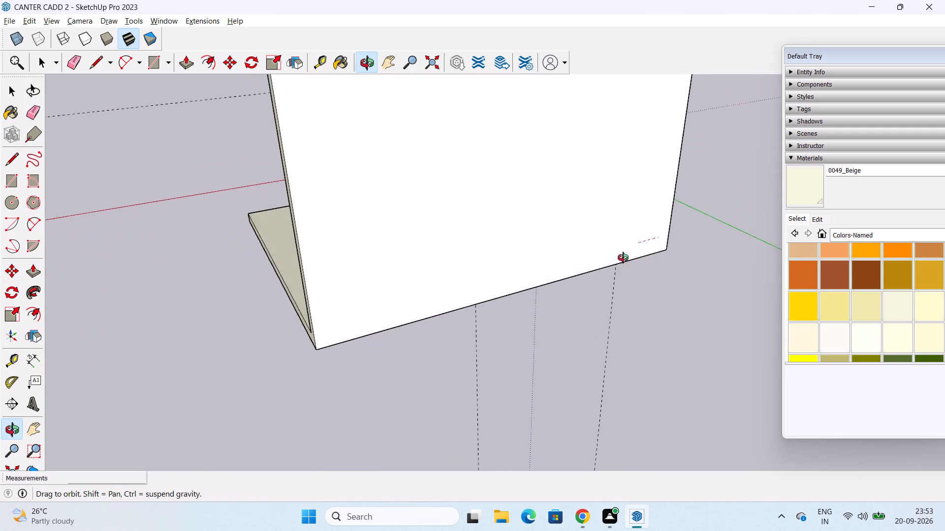
middle_click_drag(623, 258, 621, 258)
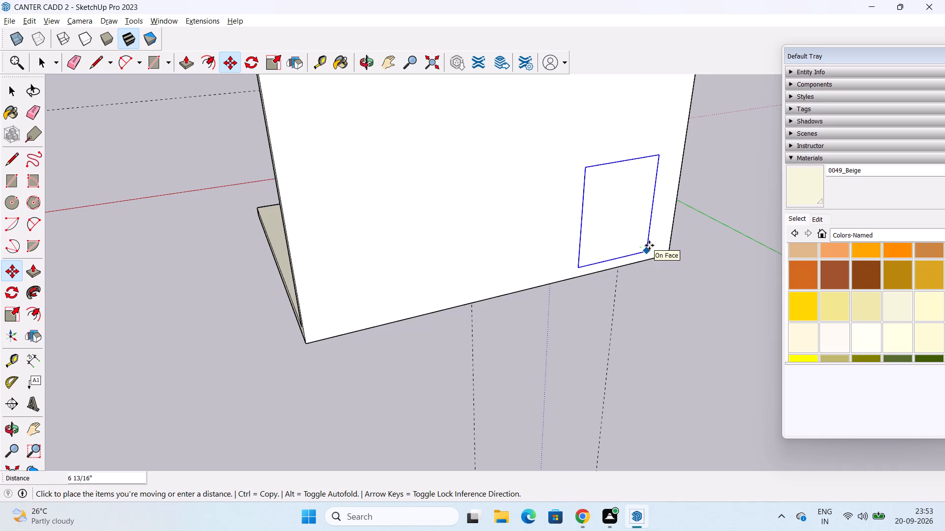
middle_click_drag(649, 245, 448, 229)
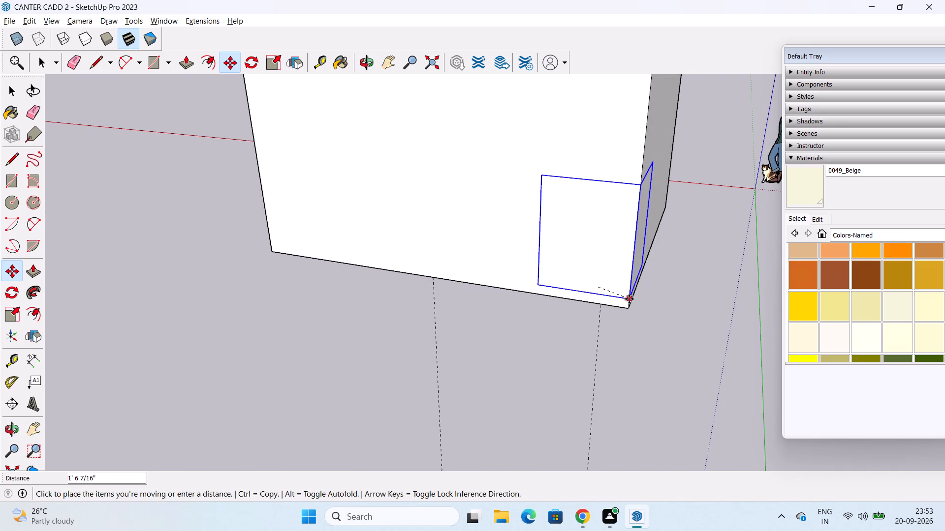
left_click(629, 299)
Move the Kentia palm about 5 11/16" away from the wardrobe toward the bedside table, and deselect it.
scroll(472, 259, "down", 2)
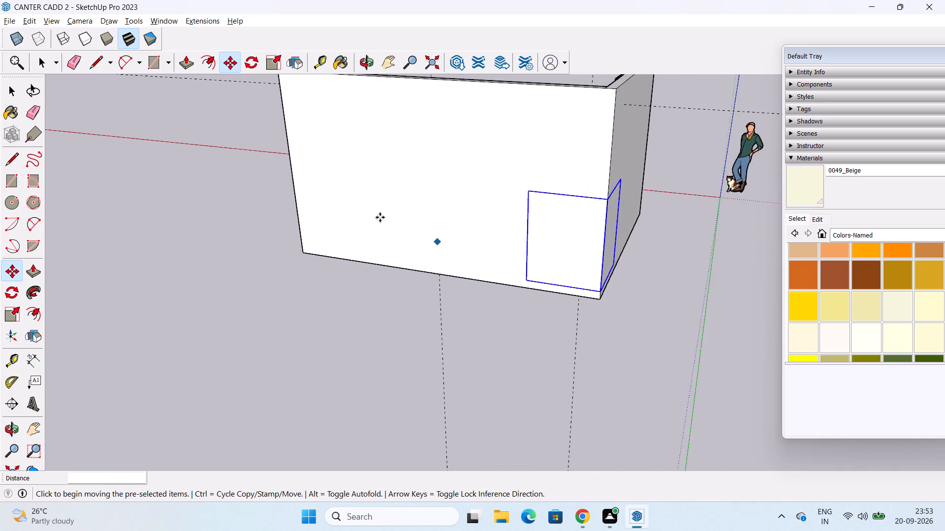
scroll(379, 214, "down", 2)
middle_click_drag(291, 198, 735, 284)
middle_click_drag(311, 269, 541, 287)
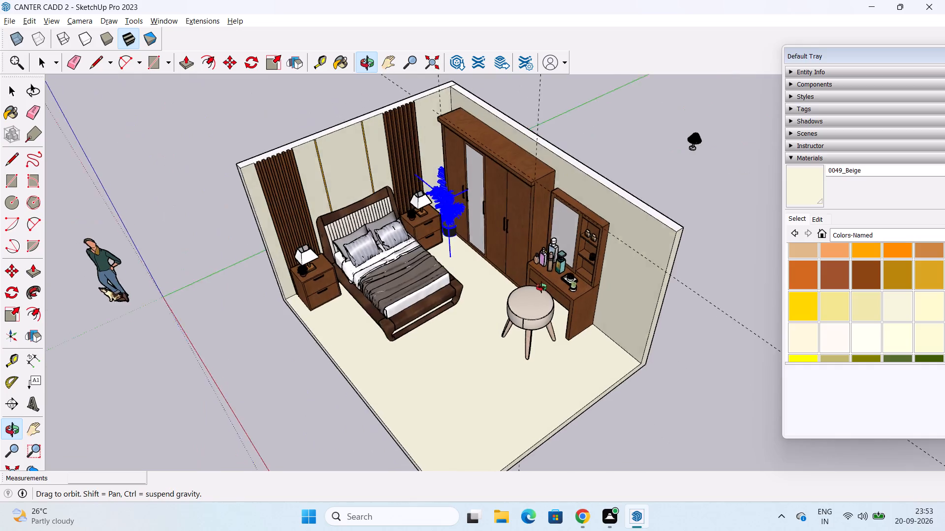
middle_click_drag(541, 287, 615, 280)
scroll(435, 272, "up", 4)
middle_click_drag(438, 254, 447, 315)
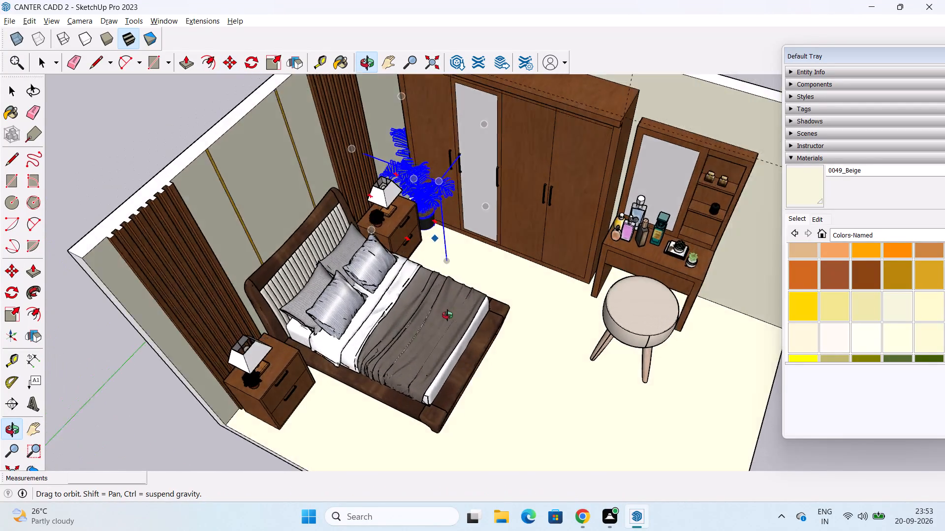
middle_click_drag(447, 315, 214, 322)
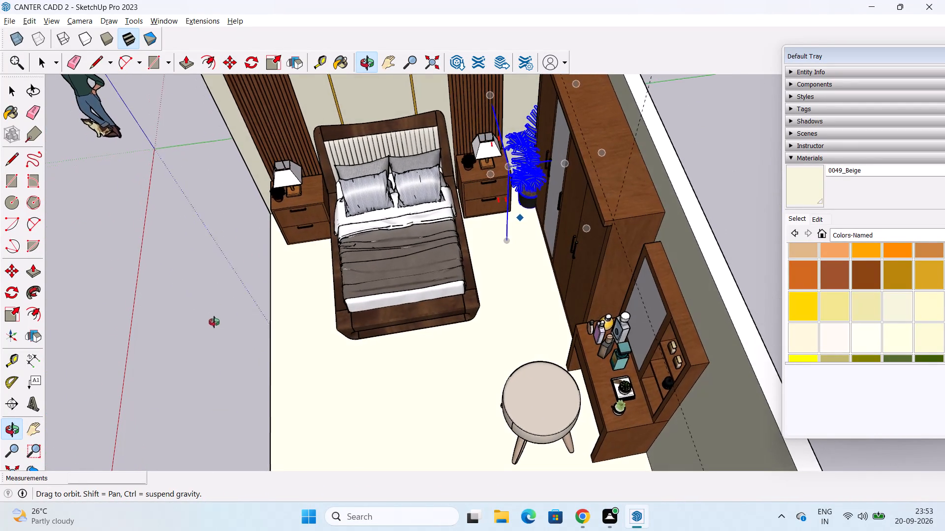
middle_click_drag(214, 322, 232, 316)
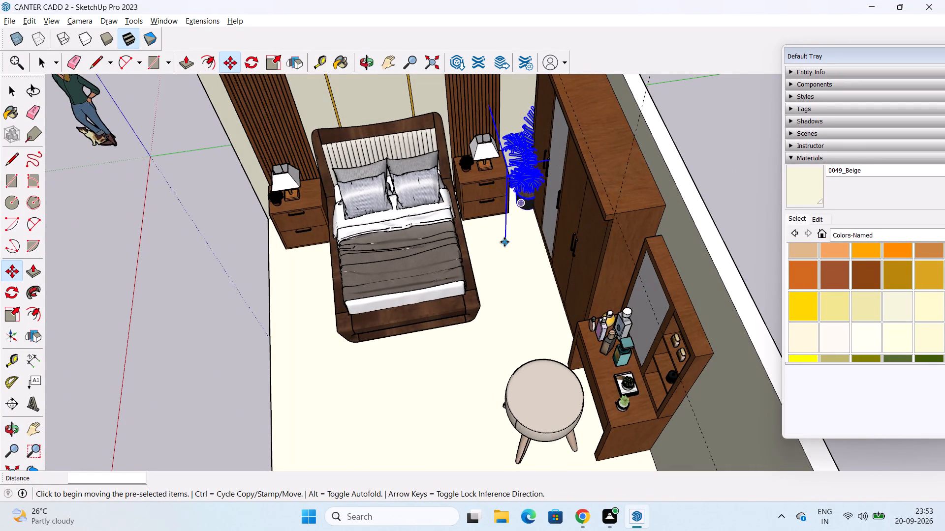
left_click(504, 242)
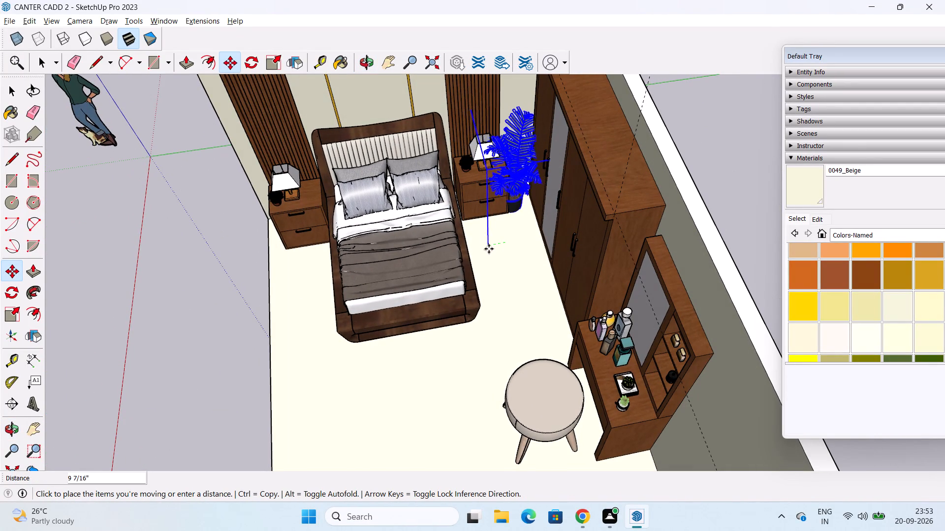
left_click(496, 248)
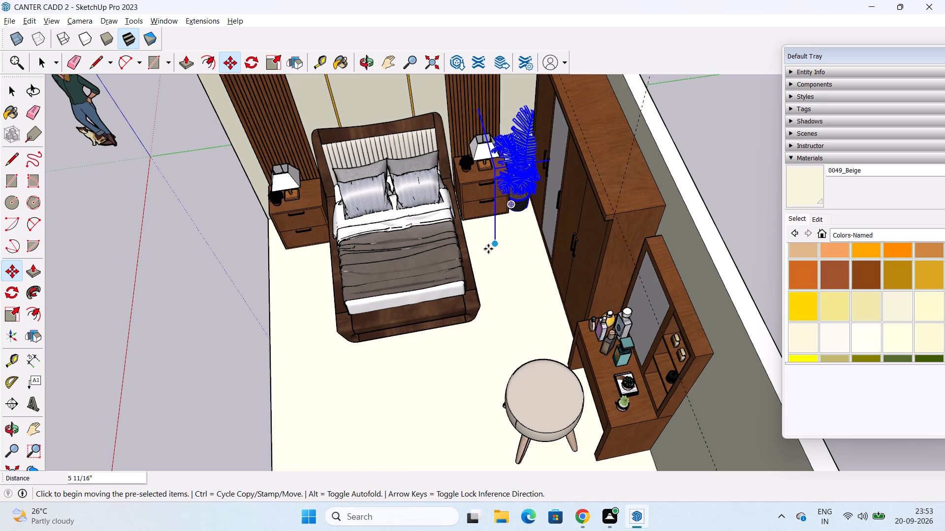
left_click_drag(488, 249, 475, 250)
key("space")
left_click(208, 256)
Select the Kentia palm and scale its height by about 1.42 along the blue axis.
middle_click_drag(400, 232, 519, 197)
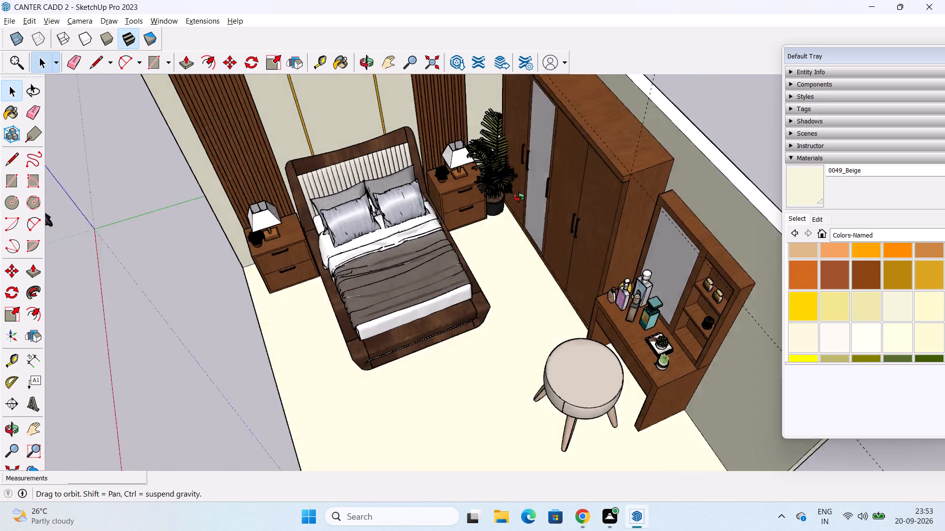
middle_click_drag(519, 197, 466, 195)
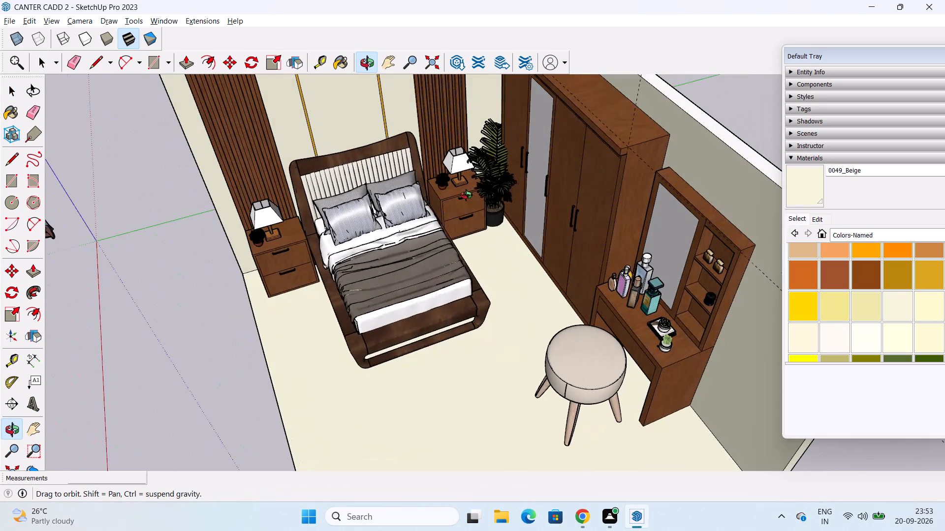
middle_click_drag(466, 195, 467, 195)
left_click(495, 182)
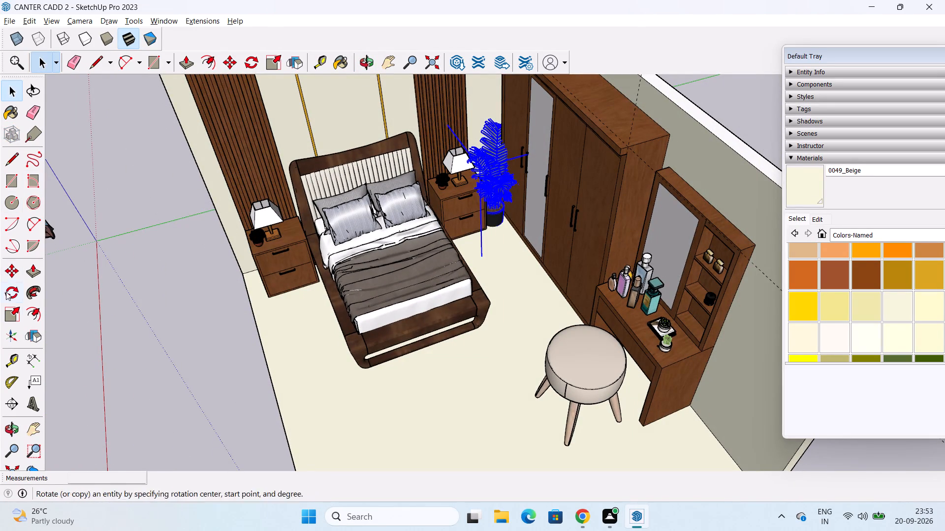
left_click_drag(10, 315, 15, 309)
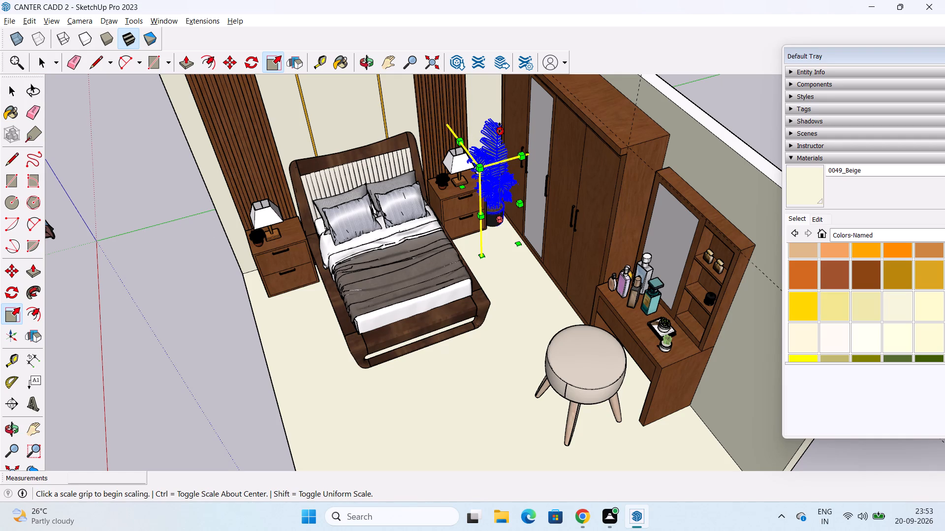
left_click_drag(500, 128, 509, 86)
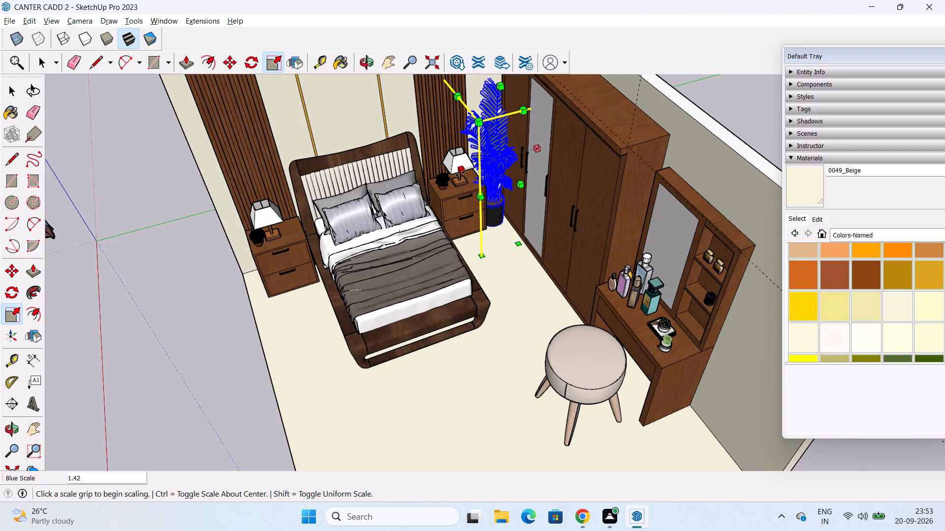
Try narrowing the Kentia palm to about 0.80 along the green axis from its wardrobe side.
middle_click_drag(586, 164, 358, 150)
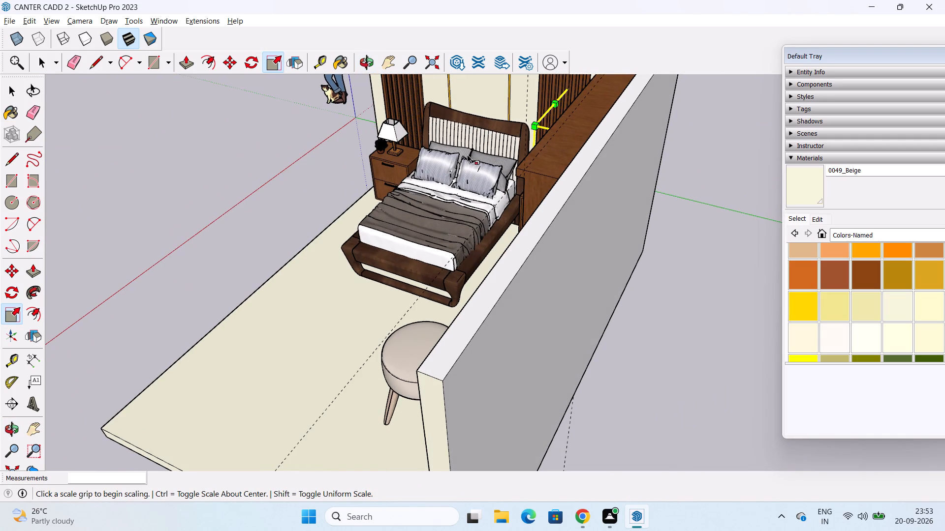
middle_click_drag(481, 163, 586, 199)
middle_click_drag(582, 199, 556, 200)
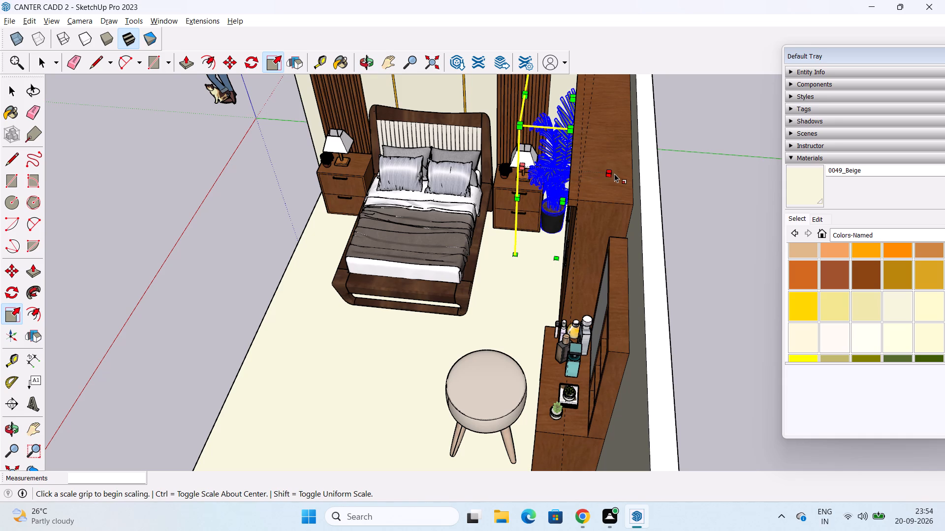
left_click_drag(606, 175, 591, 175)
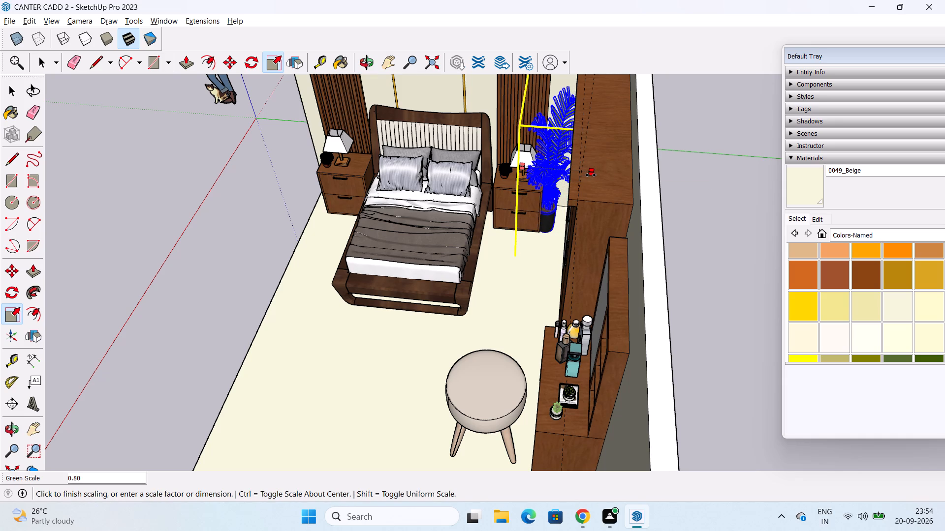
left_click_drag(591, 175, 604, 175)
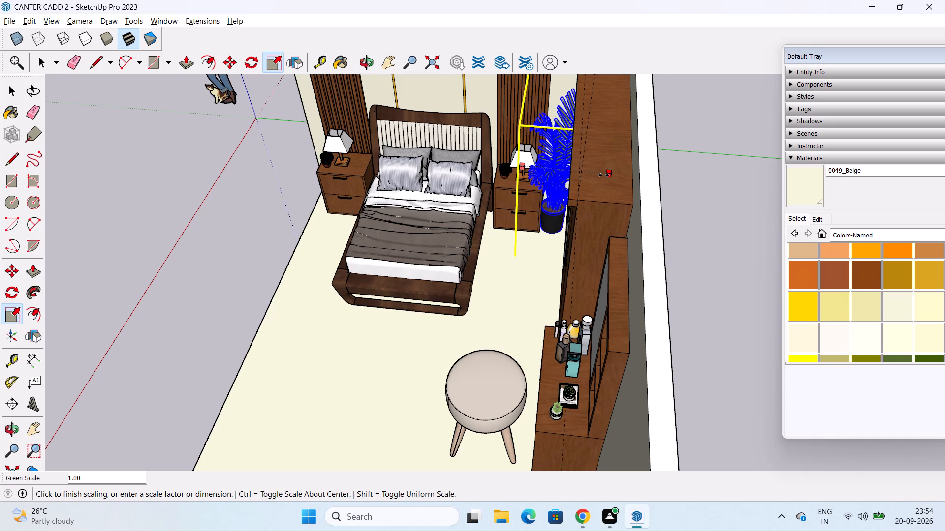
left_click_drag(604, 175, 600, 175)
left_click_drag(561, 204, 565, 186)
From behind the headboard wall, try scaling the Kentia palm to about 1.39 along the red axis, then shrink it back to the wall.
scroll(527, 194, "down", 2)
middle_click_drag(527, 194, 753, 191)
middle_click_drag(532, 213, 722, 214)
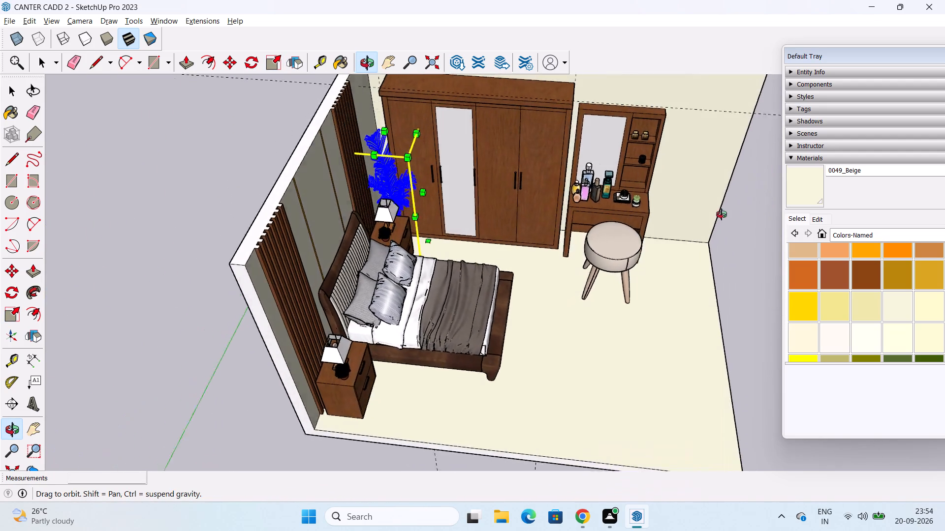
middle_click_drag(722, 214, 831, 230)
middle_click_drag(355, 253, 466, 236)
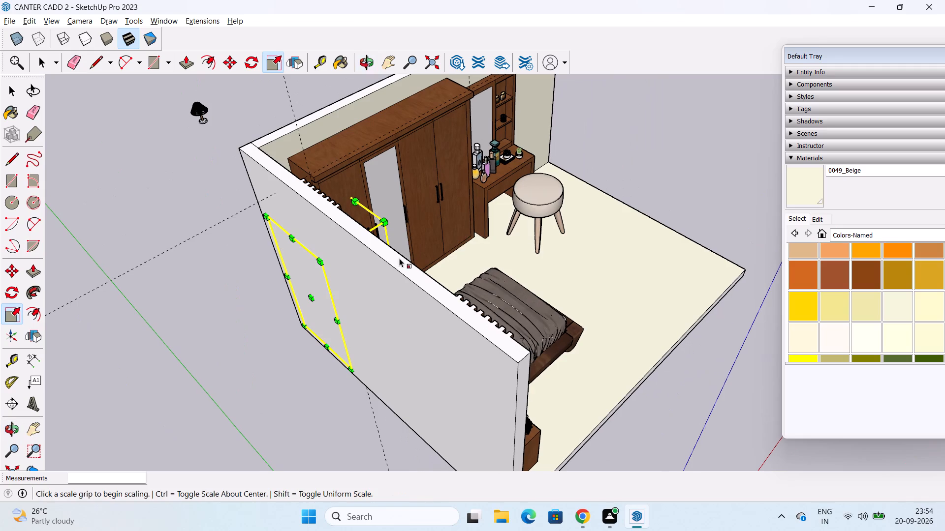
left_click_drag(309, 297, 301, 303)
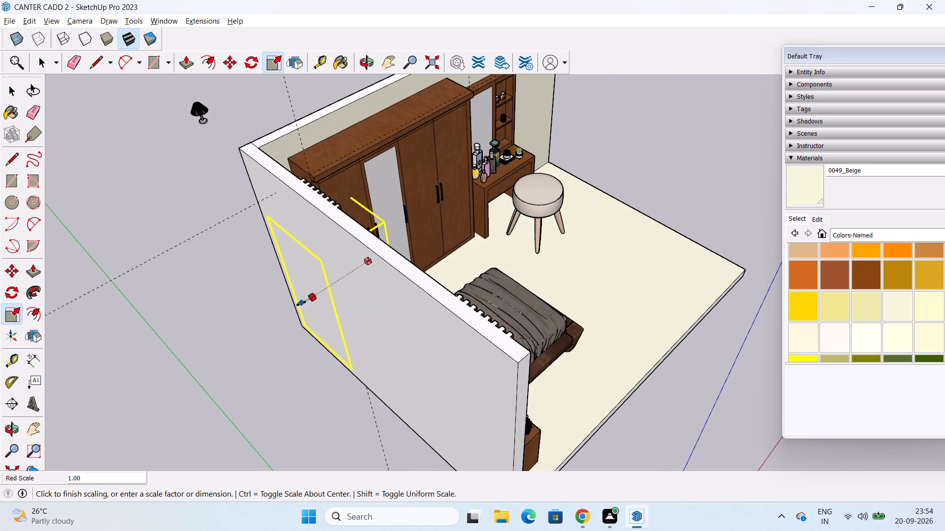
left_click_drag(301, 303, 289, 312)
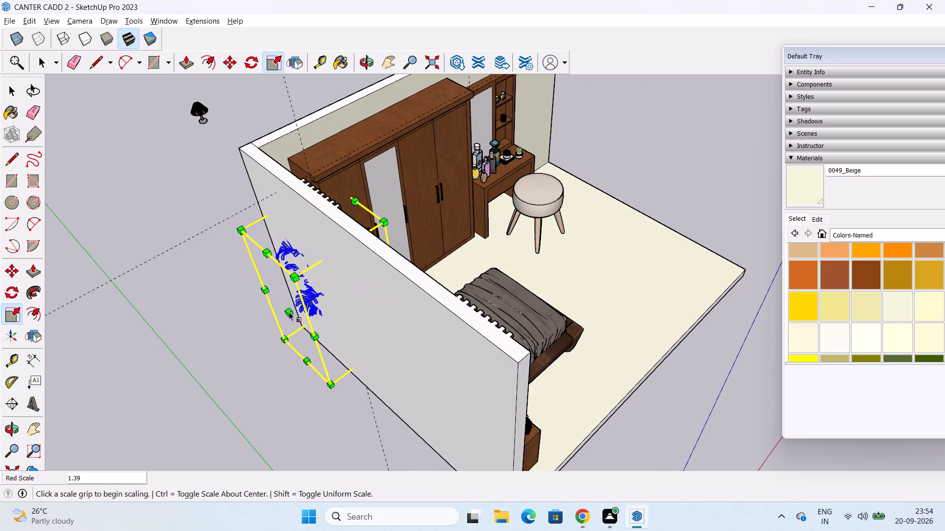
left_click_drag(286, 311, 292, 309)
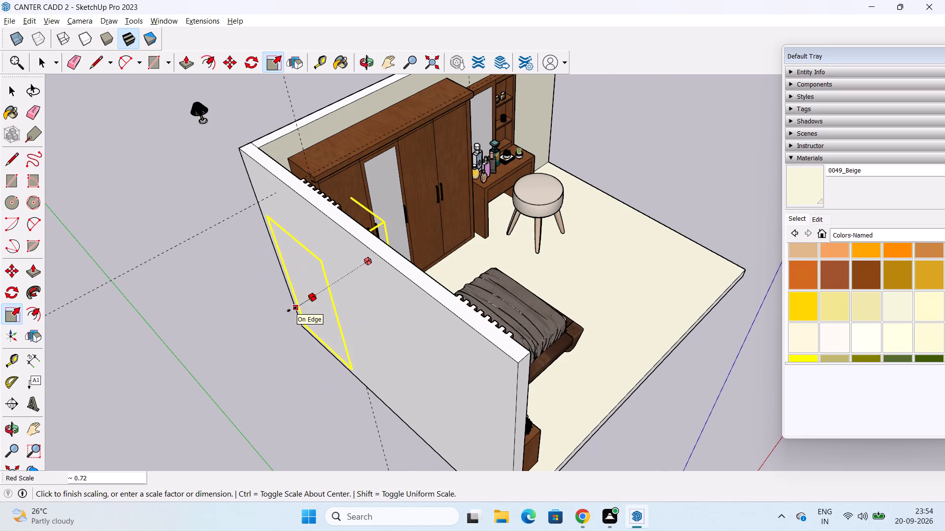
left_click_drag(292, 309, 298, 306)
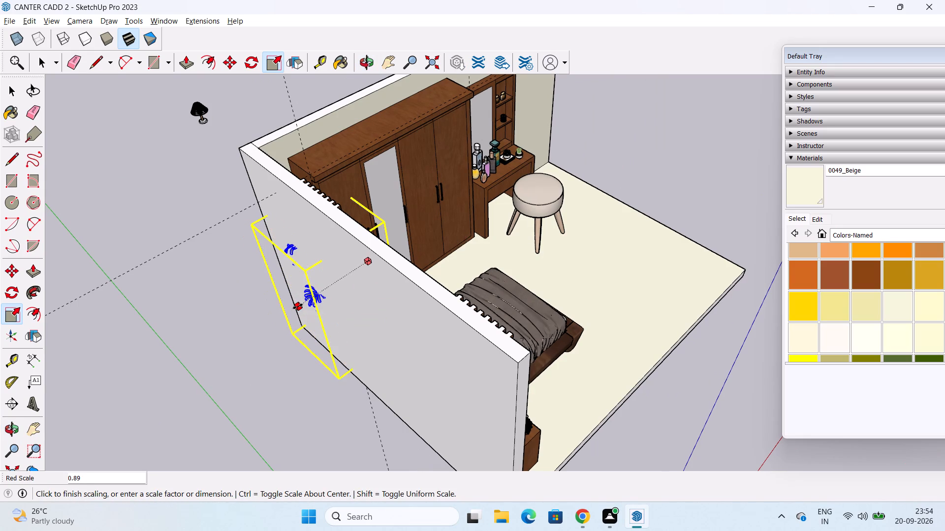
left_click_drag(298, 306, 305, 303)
Adjust the Kentia palm's height along the blue axis, trying about 0.97 before stretching it taller, and deselect it.
scroll(322, 294, "down", 1)
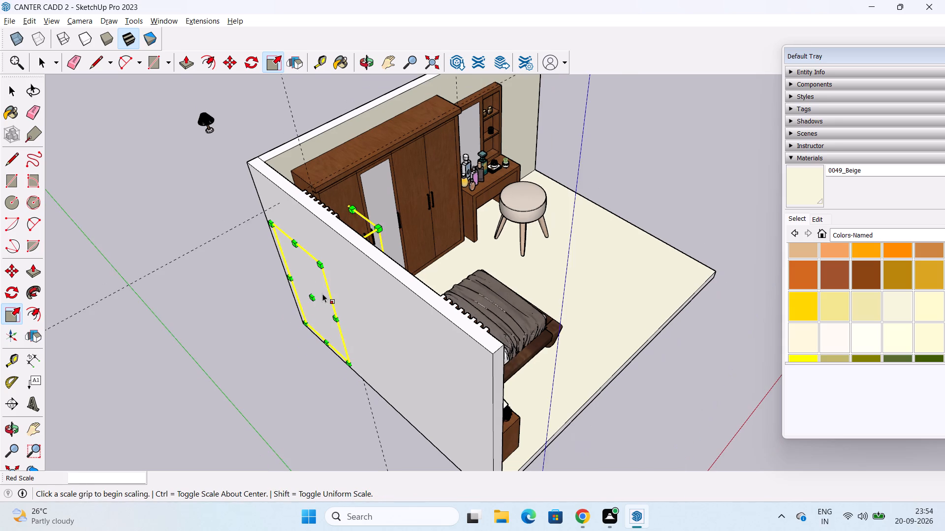
middle_click_drag(315, 294, 147, 304)
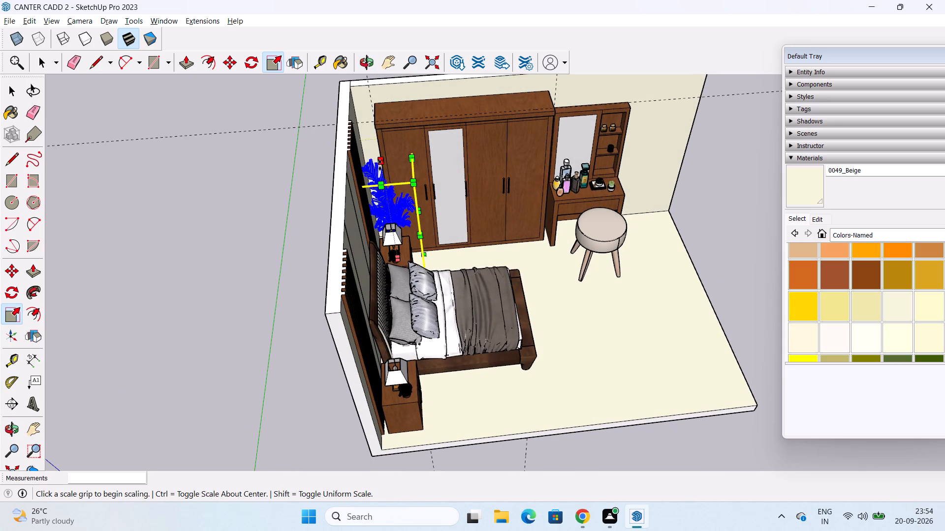
left_click(380, 165)
left_click(380, 165)
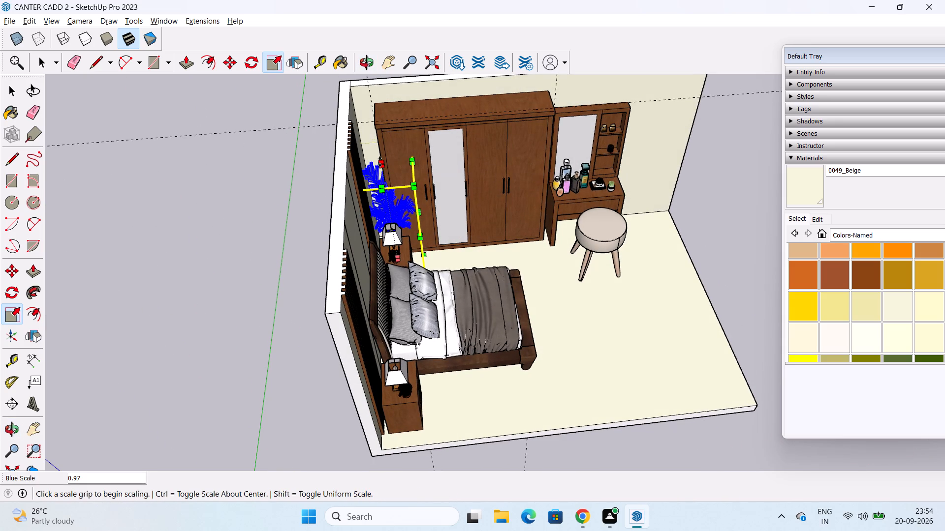
left_click_drag(380, 162, 376, 147)
scroll(436, 238, "down", 2)
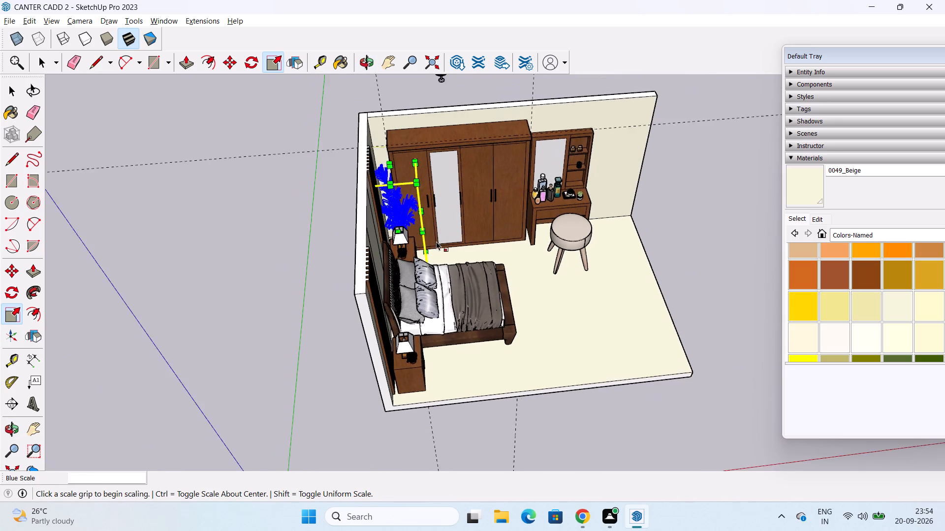
middle_click_drag(430, 243, 258, 262)
key("space")
left_click(258, 263)
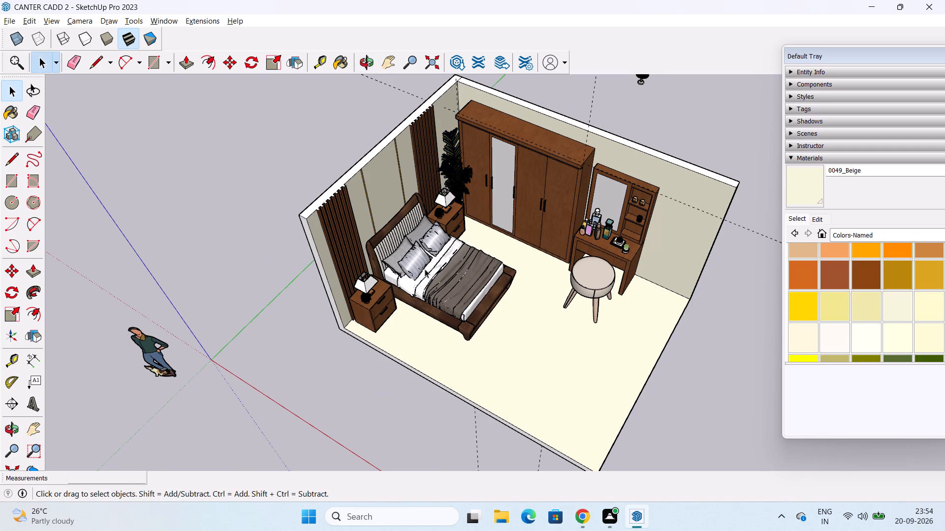
Import the flower picture "WhatsApp Image 2026-09-20 at 11.40.48 PM" from Downloads as an image and place it outside the room, about 2' 10 3/16" wide.
middle_click_drag(425, 269, 398, 219)
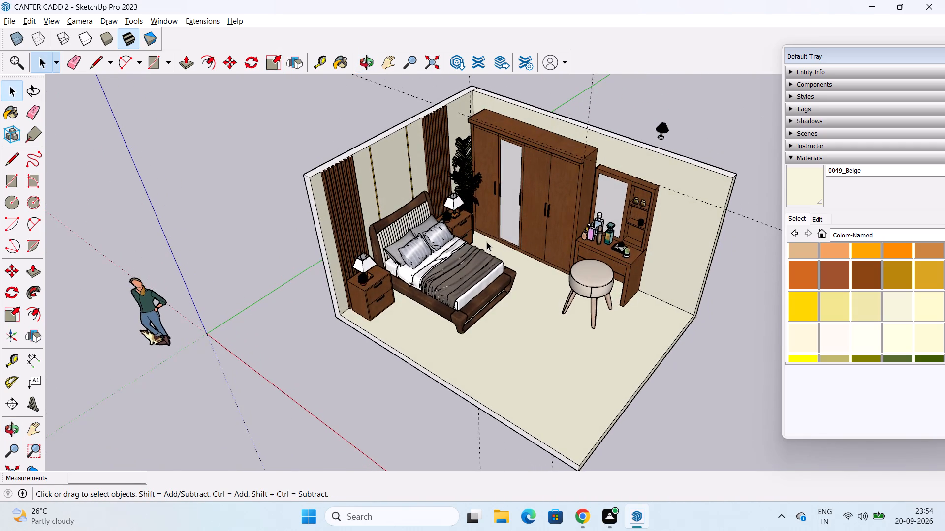
scroll(489, 242, "up", 3)
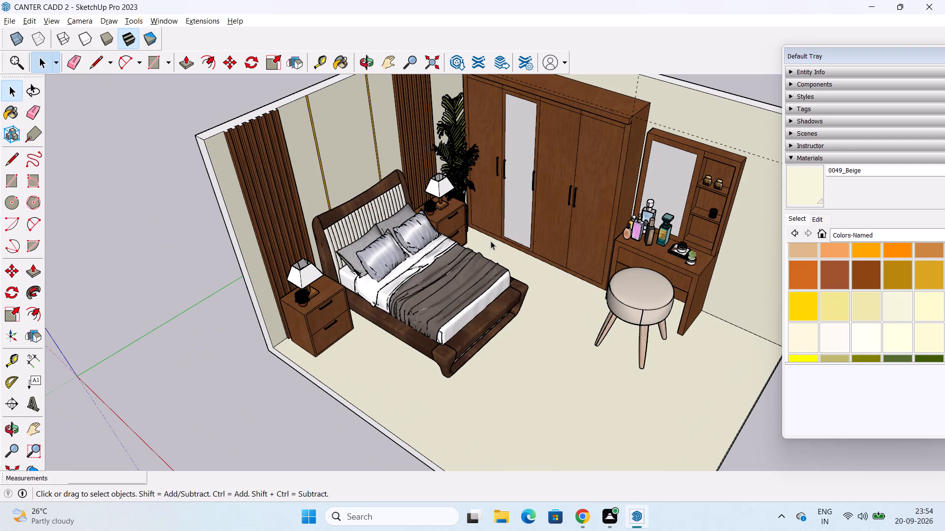
middle_click_drag(489, 269, 451, 221)
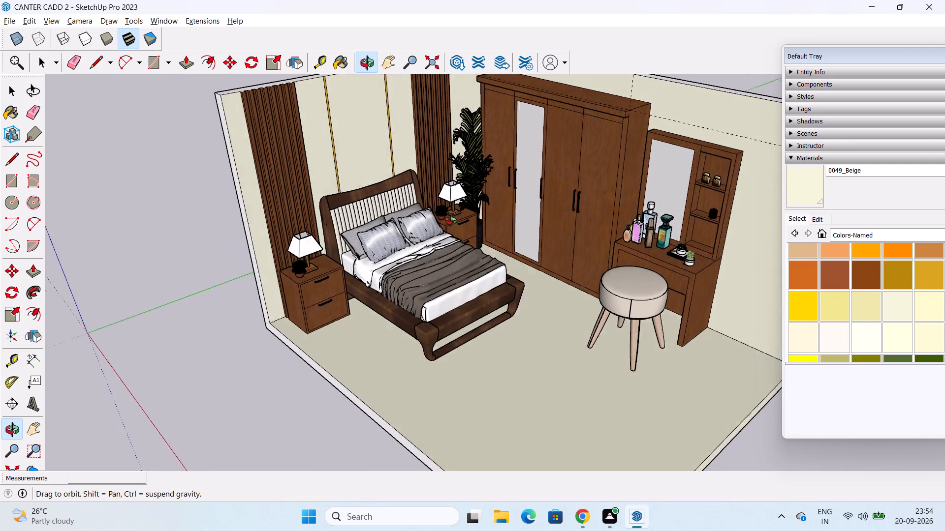
middle_click_drag(451, 221, 586, 219)
middle_click_drag(585, 219, 433, 231, "shift")
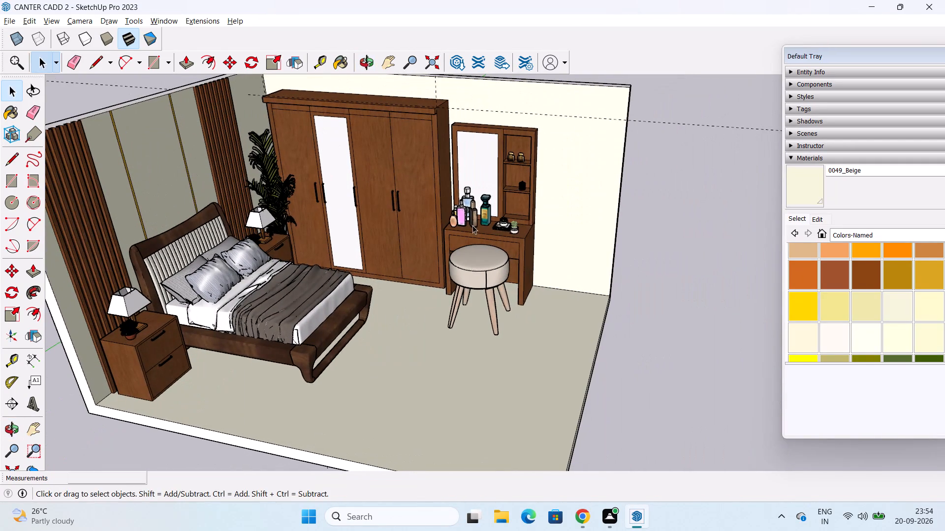
middle_click_drag(472, 225, 396, 202)
left_click(16, 21)
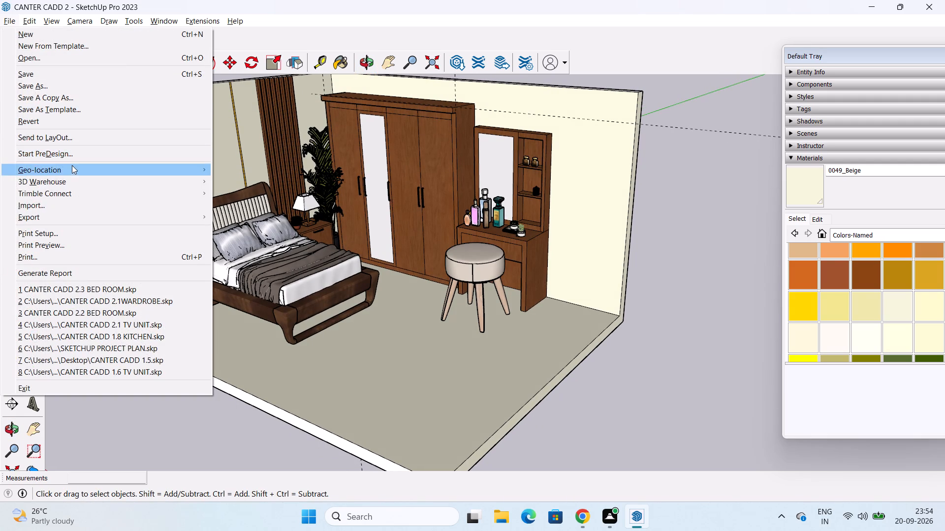
left_click(84, 209)
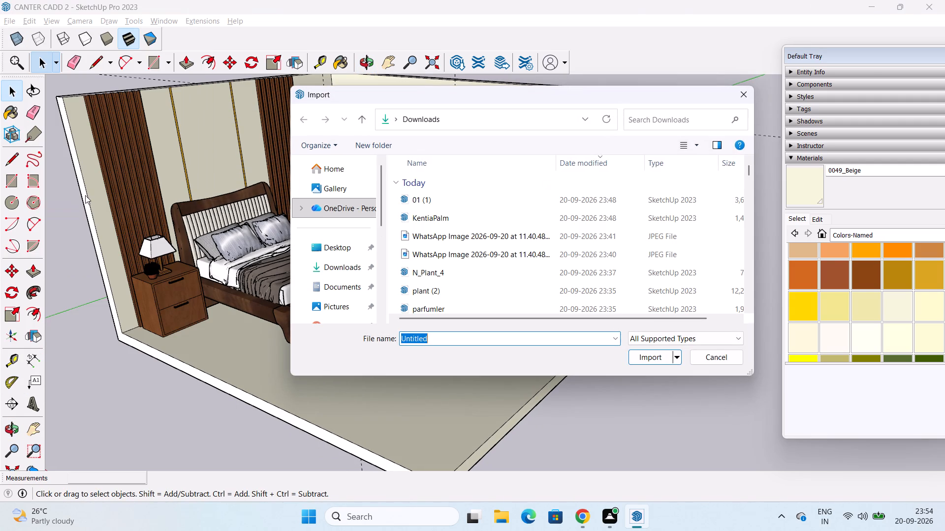
key("alt+Tab")
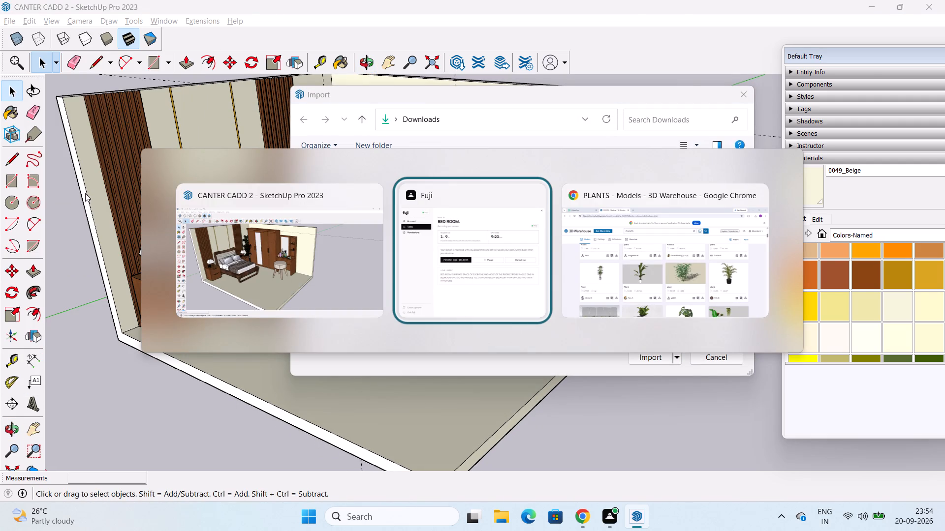
key("alt+Tab")
key("alt+Tab")
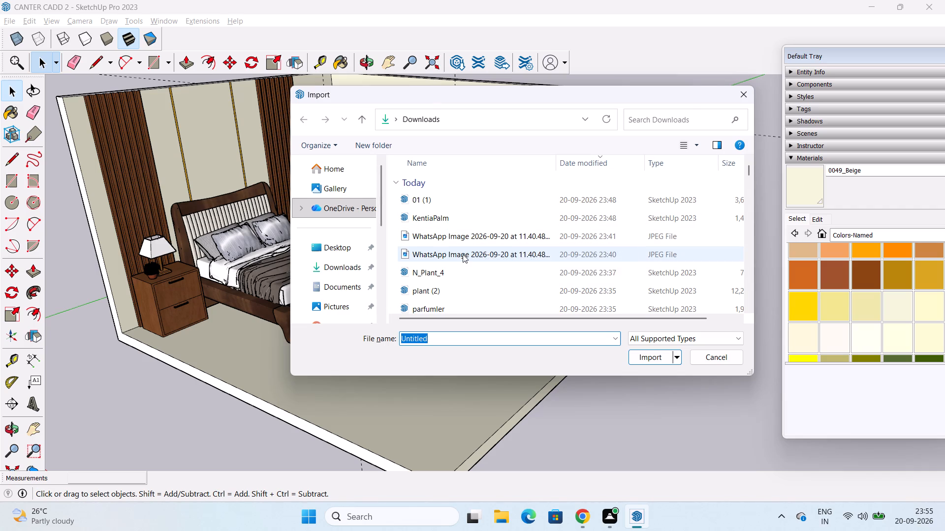
left_click(463, 254)
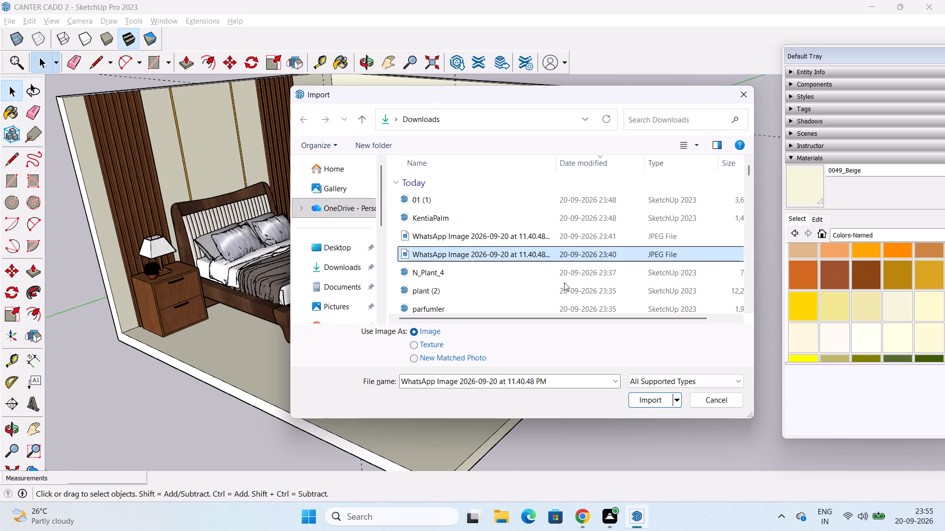
left_click(651, 400)
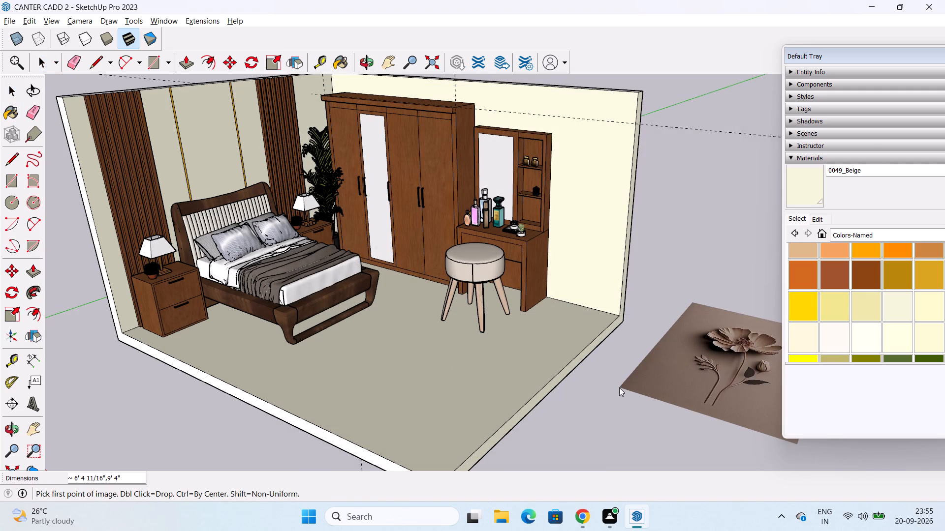
left_click(619, 387)
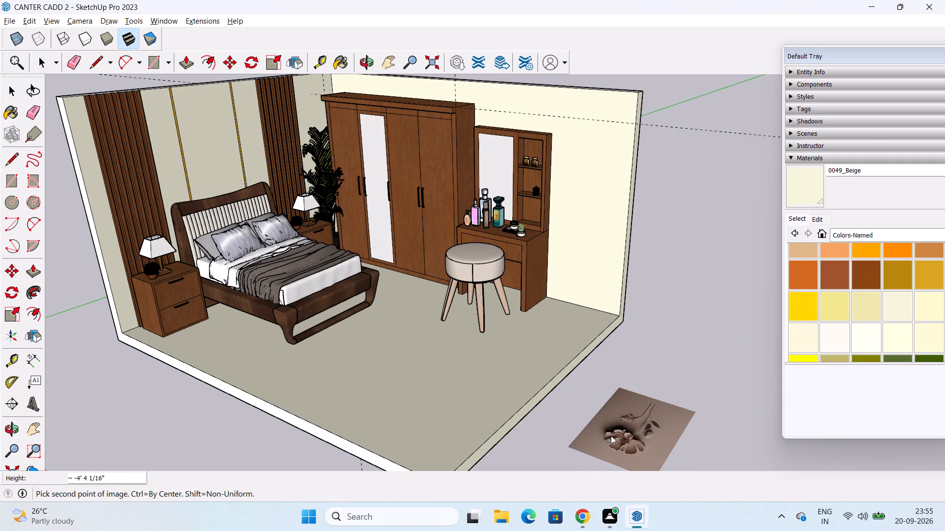
left_click(693, 410)
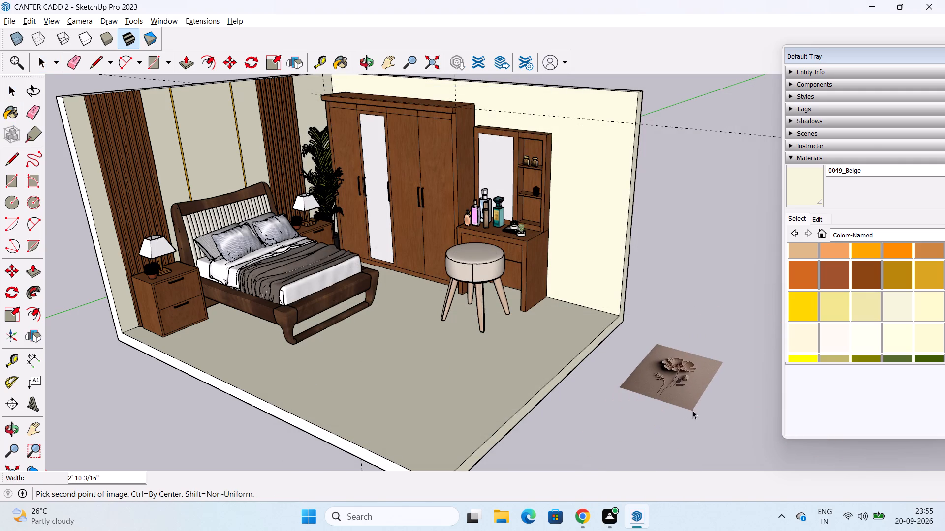
key("space")
Draw a rectangle about 2' 7 15/16" by 2' 1 5/16" on the wall above the headboard, between the two gold strips.
middle_click_drag(225, 145, 141, 156)
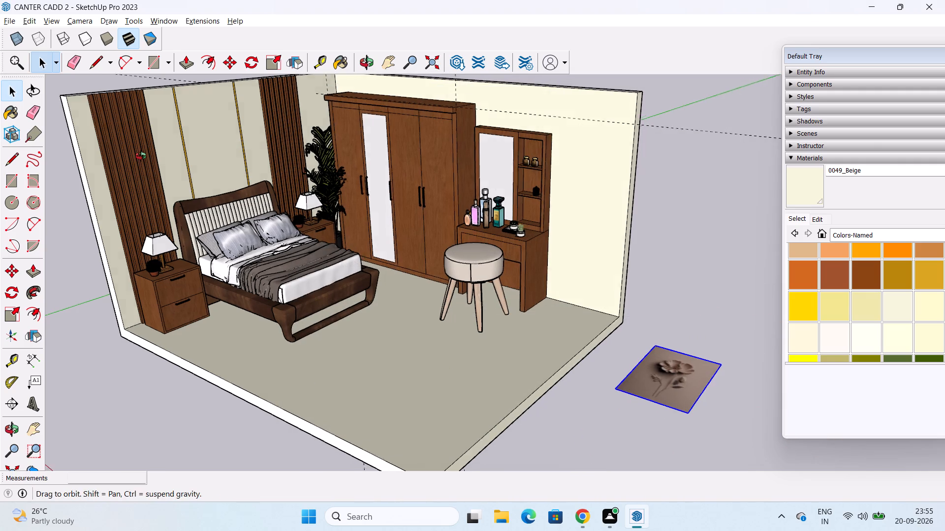
middle_click_drag(141, 156, 119, 156)
scroll(238, 137, "up", 2)
middle_click_drag(267, 119, 241, 212, "shift")
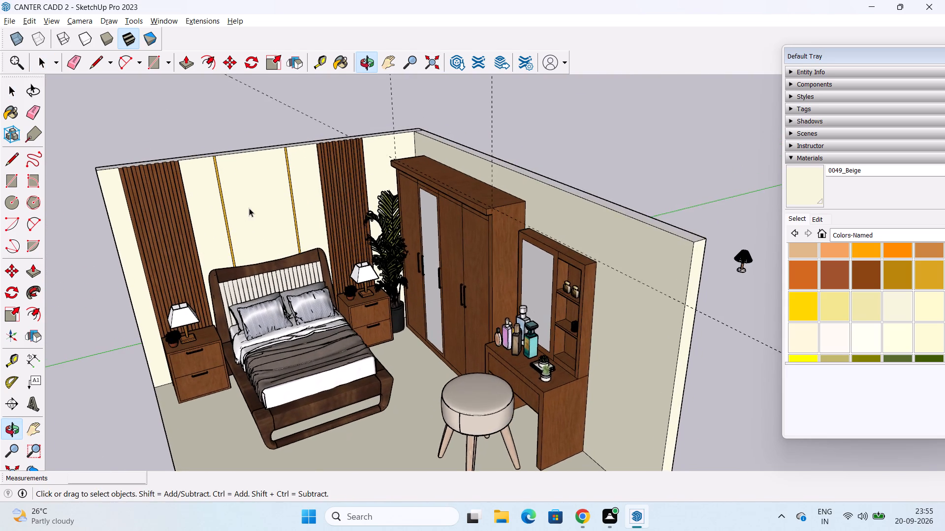
scroll(249, 208, "up", 1)
left_click(10, 183)
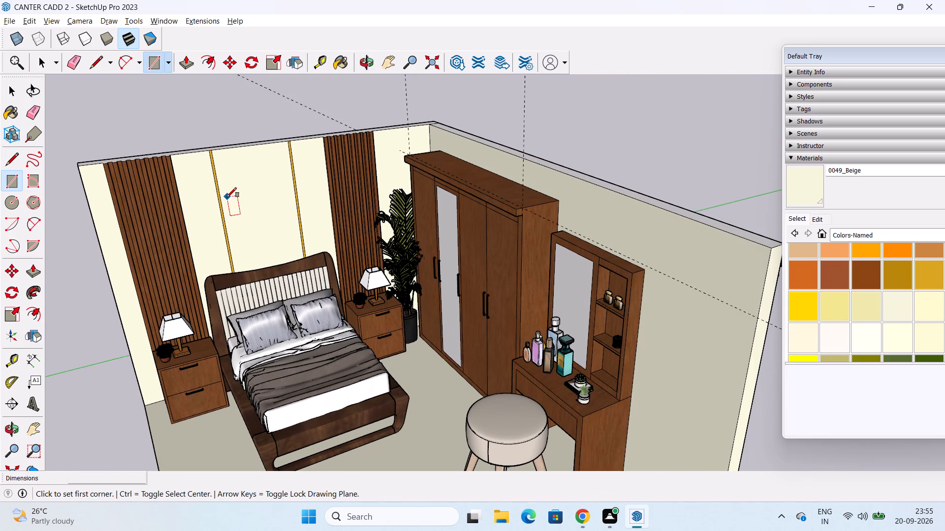
scroll(224, 192, "up", 5)
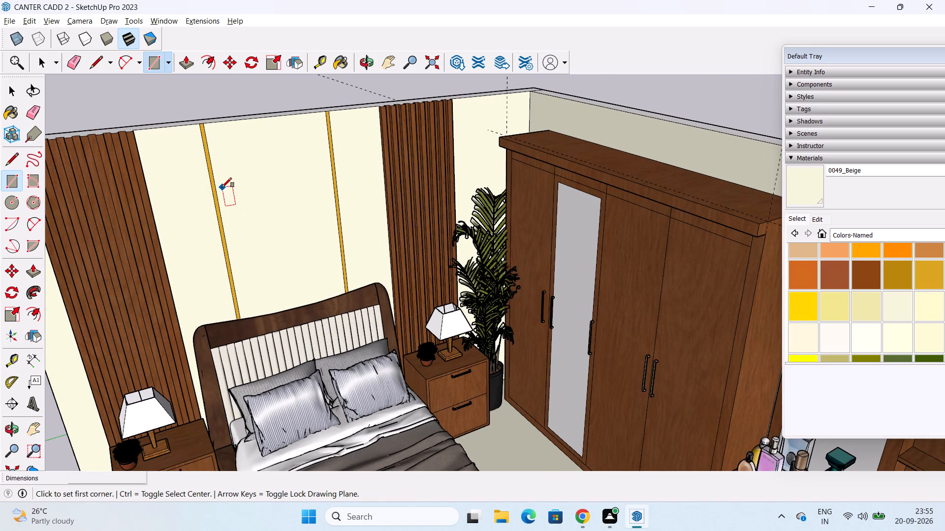
scroll(220, 186, "up", 1)
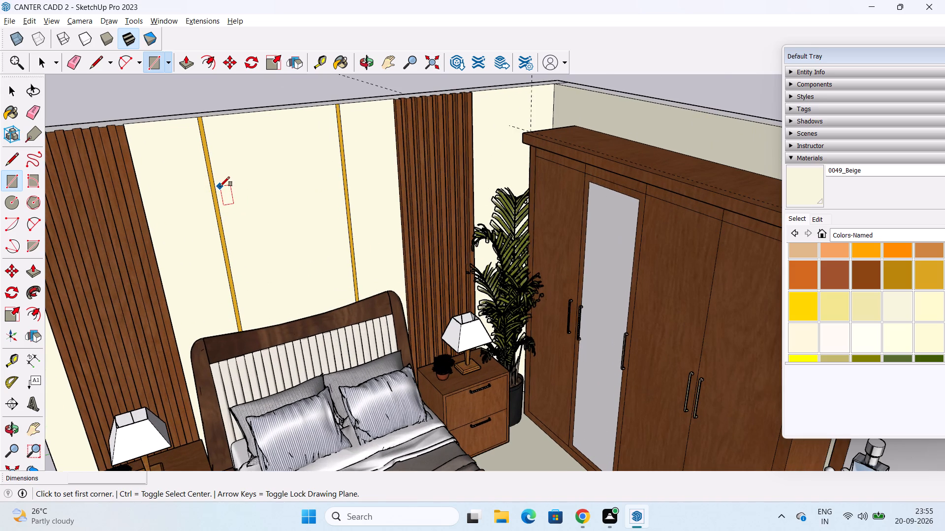
left_click(220, 186)
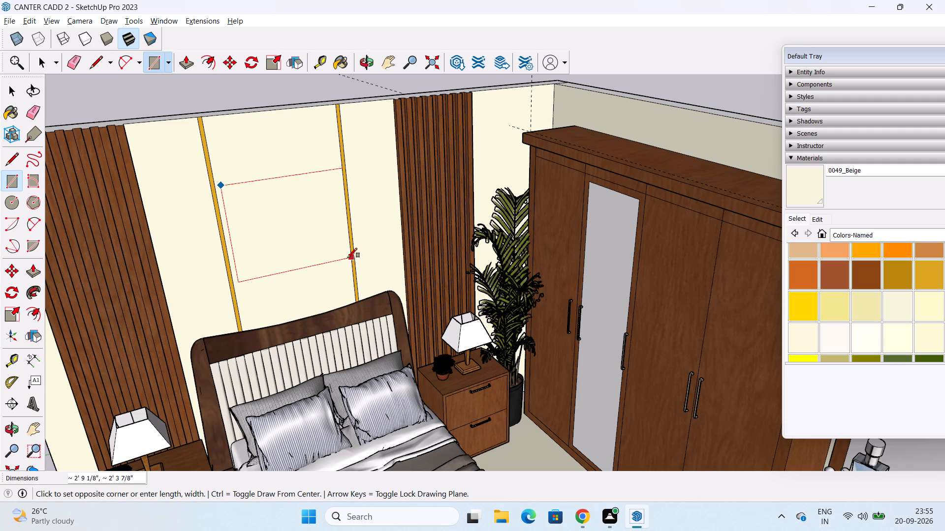
middle_click_drag(347, 257, 307, 253)
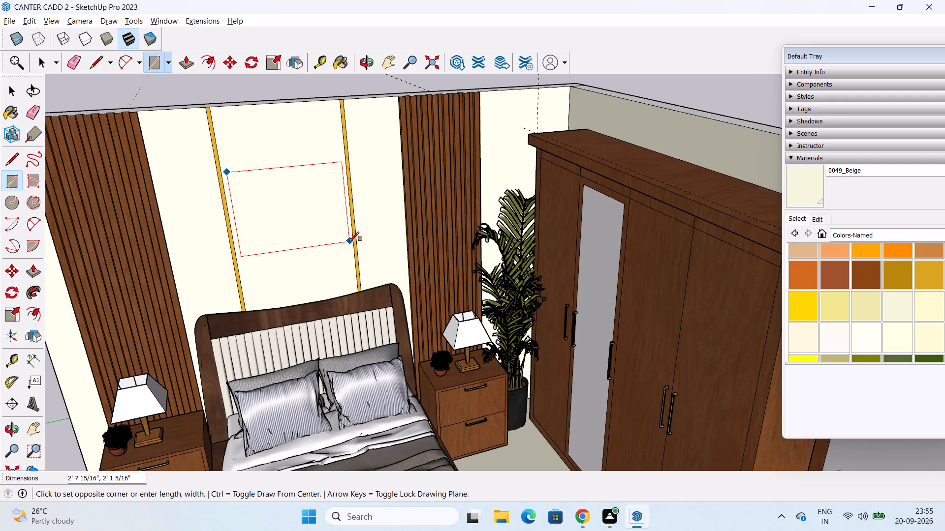
left_click(349, 241)
key("space")
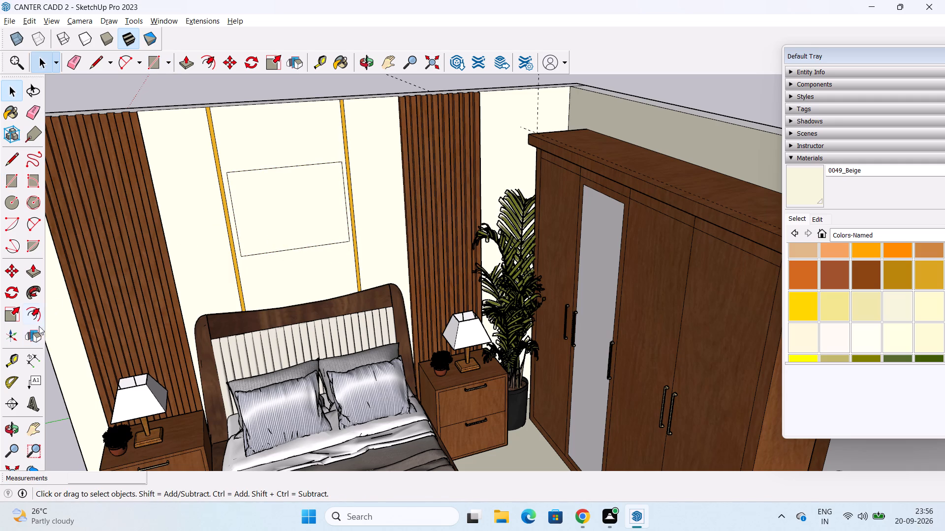
Offset the outline of the wall rectangle above the headboard inward by 1".
left_click(38, 311)
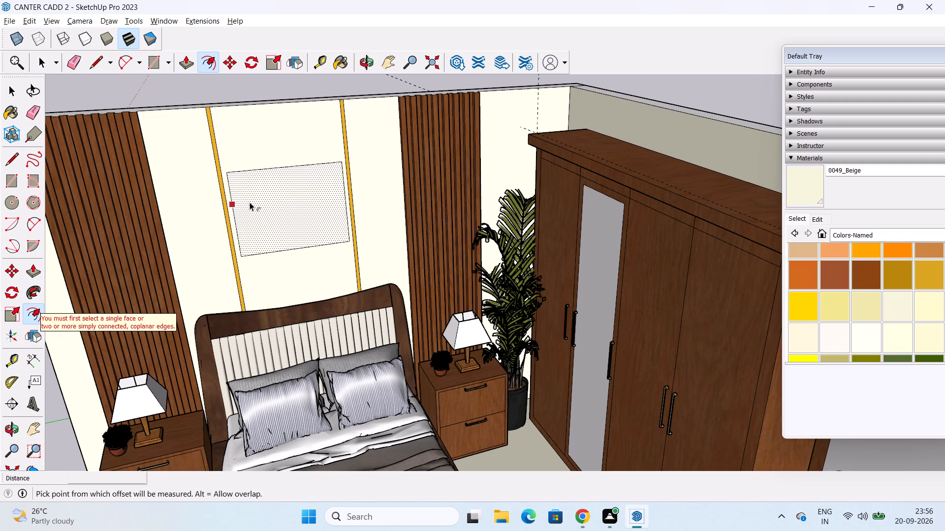
left_click(253, 200)
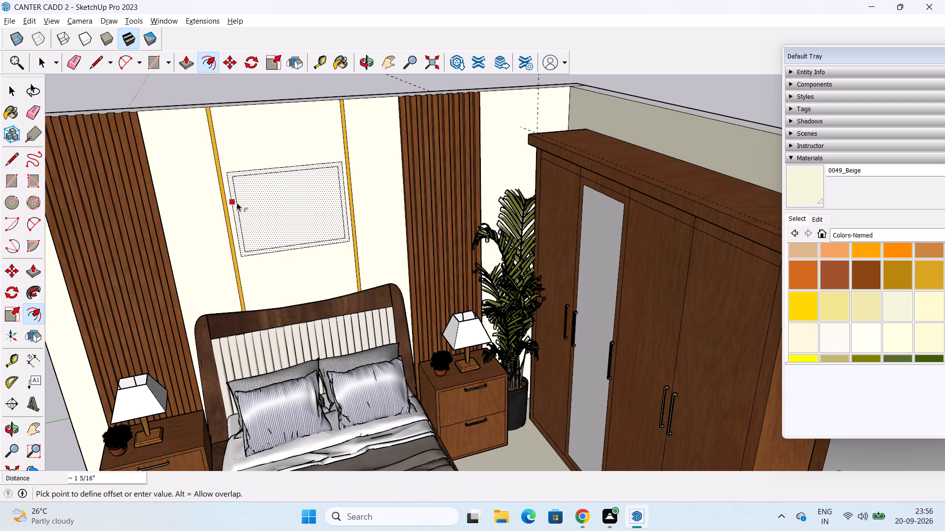
type("1\"")
key("Return")
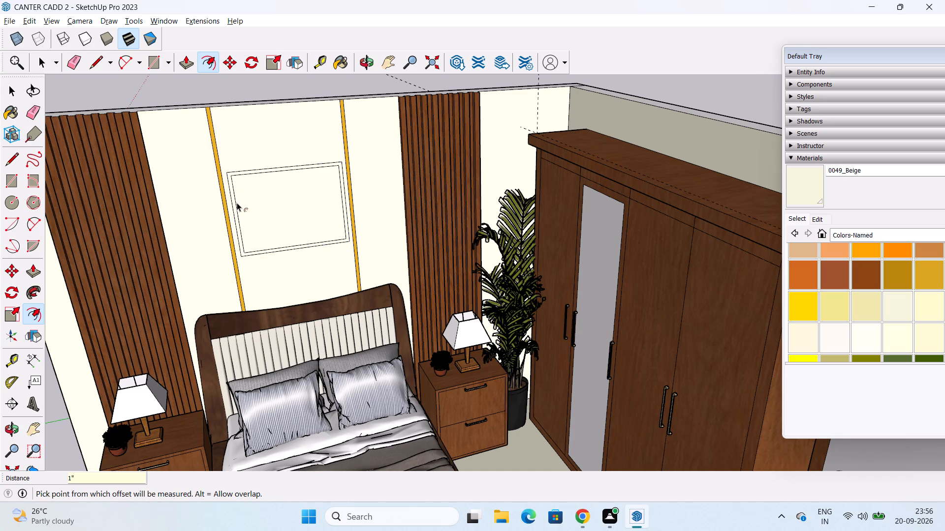
Push/Pull the narrow border between the two rectangles above the headboard out from the wall by 1".
key("space")
left_click(29, 265)
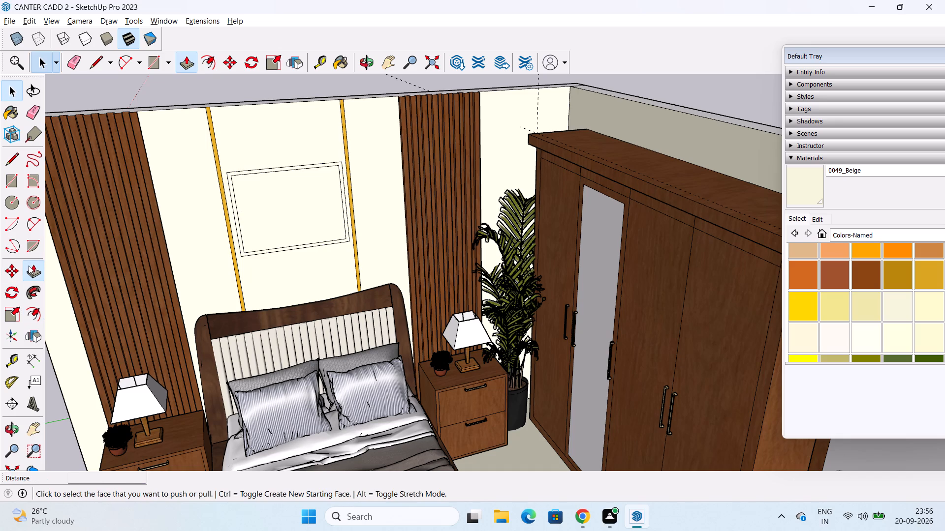
left_click(234, 204)
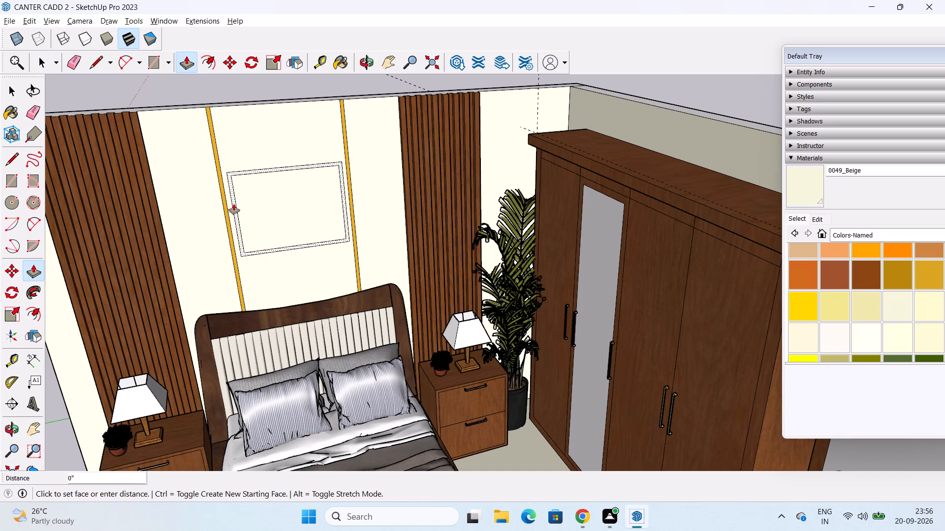
type("1\"")
key("Return")
key("space")
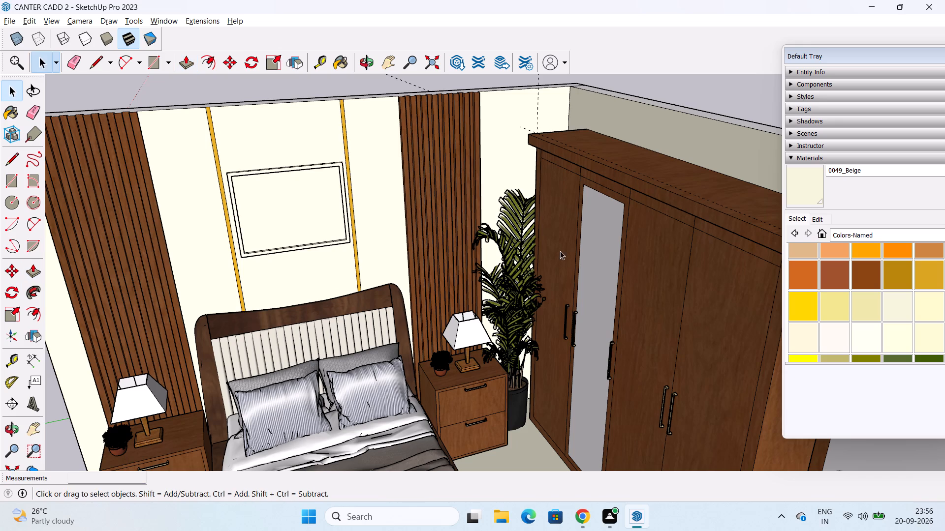
Paint the picture frame's front face, outer left side and outer top with Wood Veneer 01 from the Wood materials.
left_click(857, 232)
scroll(849, 290, "down", 5)
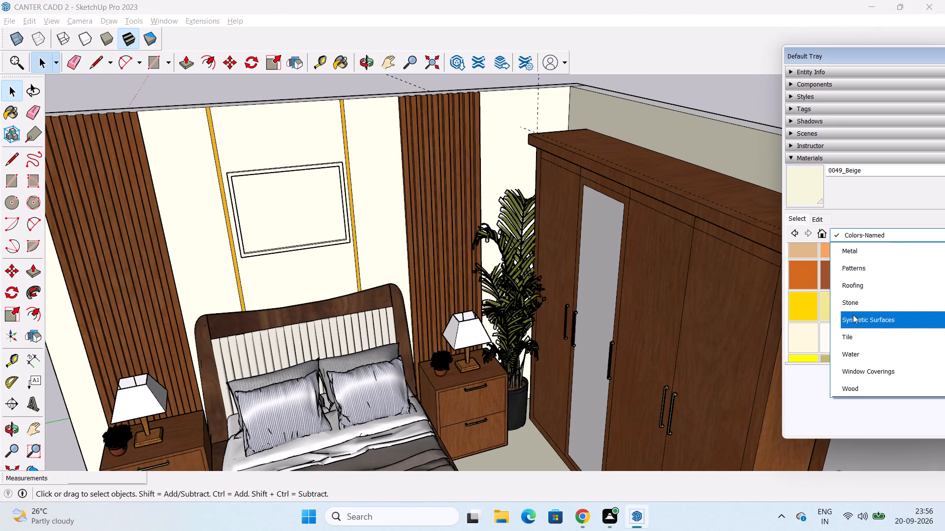
scroll(853, 315, "down", 4)
left_click(873, 391)
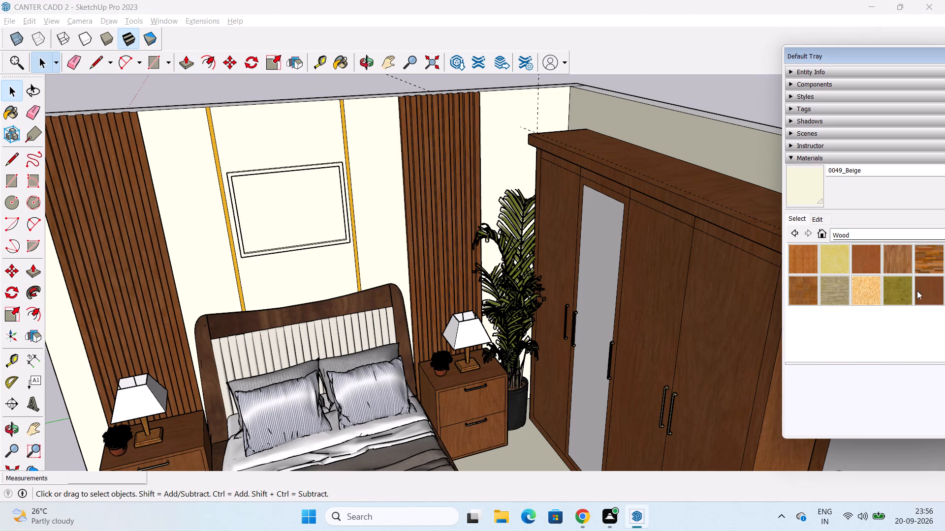
left_click(939, 292)
scroll(227, 170, "up", 2)
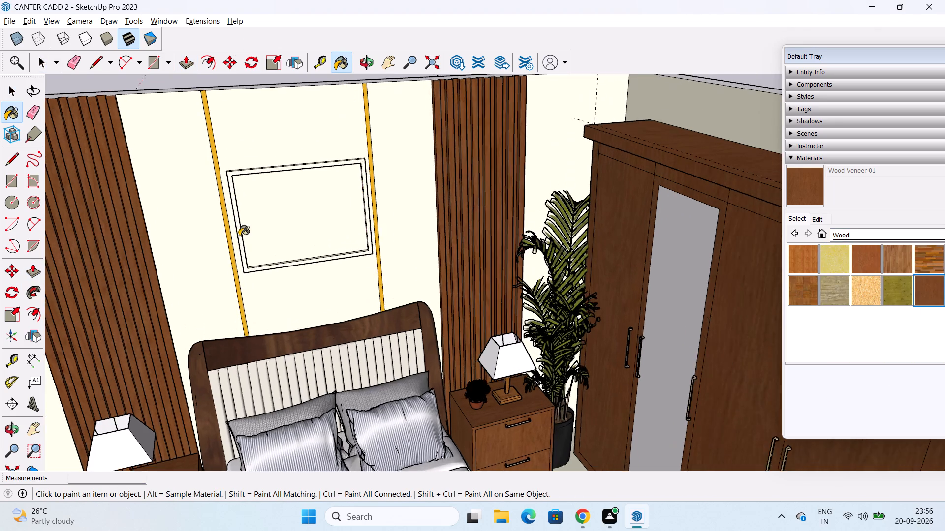
scroll(239, 236, "up", 3)
middle_click_drag(245, 229, 355, 207)
left_click(234, 165)
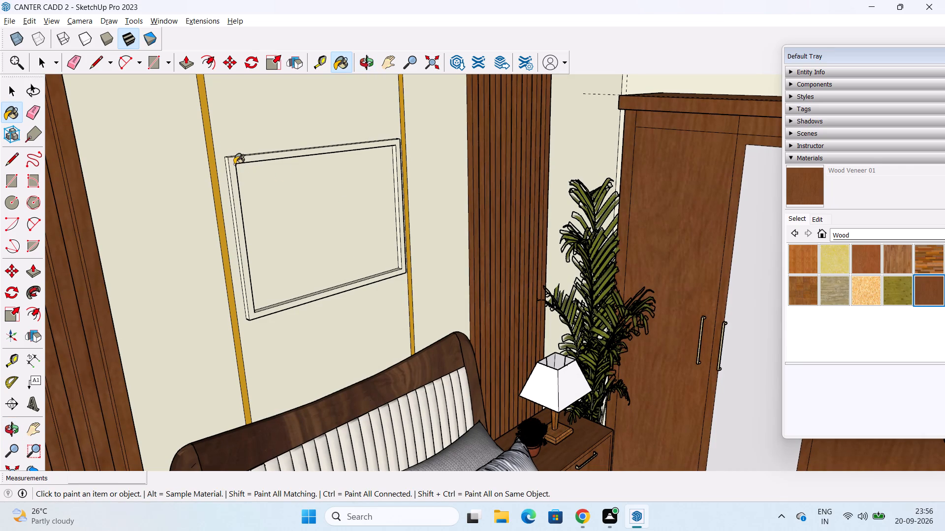
left_click(226, 165)
middle_click_drag(251, 153, 219, 220)
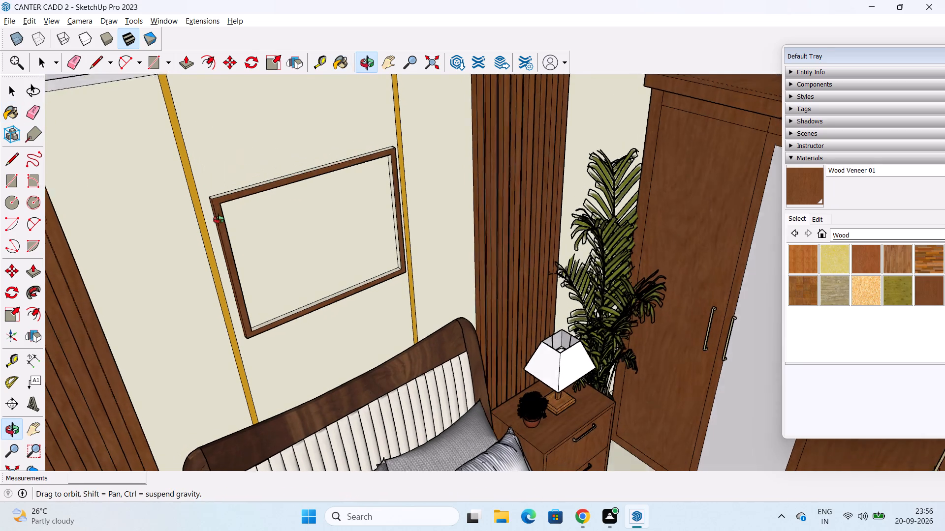
middle_click_drag(219, 220, 214, 227)
left_click(250, 192)
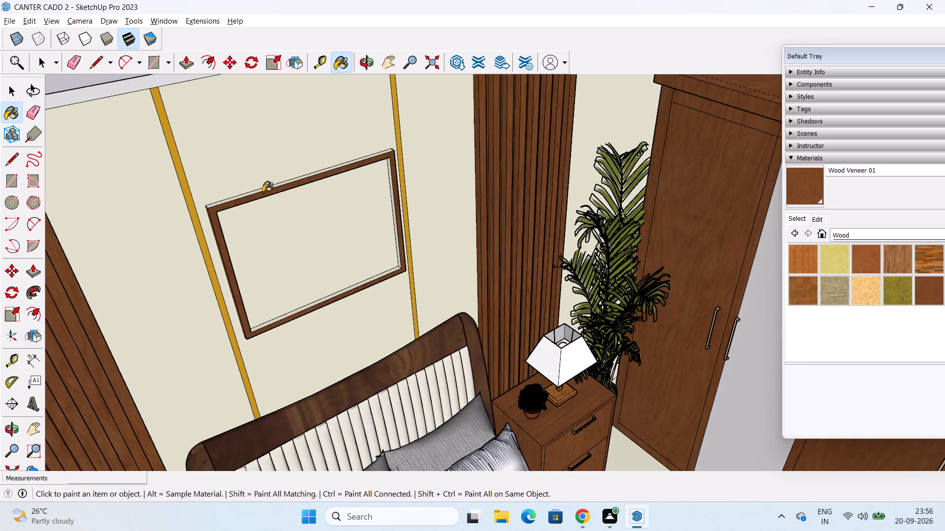
left_click(256, 191)
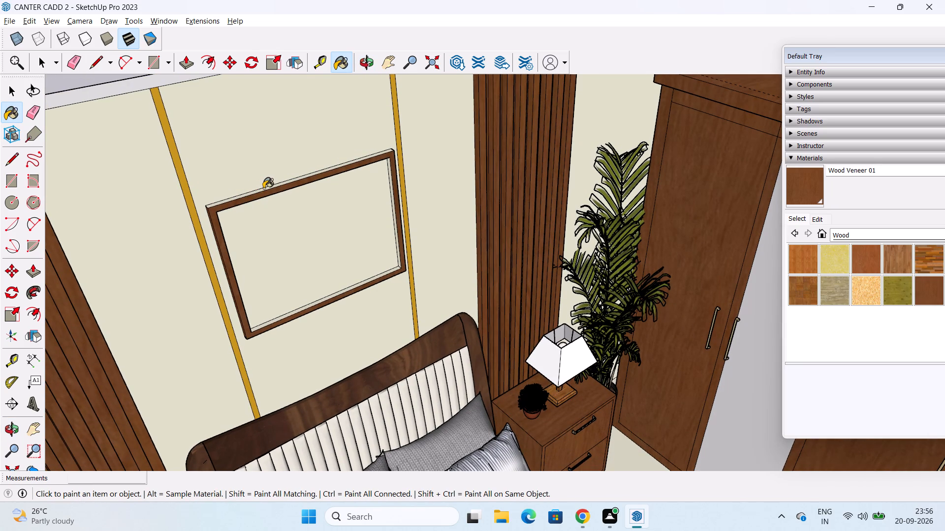
left_click(262, 189)
Paint the frame's outer right side and its inner bottom and inner left sides with Wood Veneer 01.
middle_click_drag(269, 187, 175, 200)
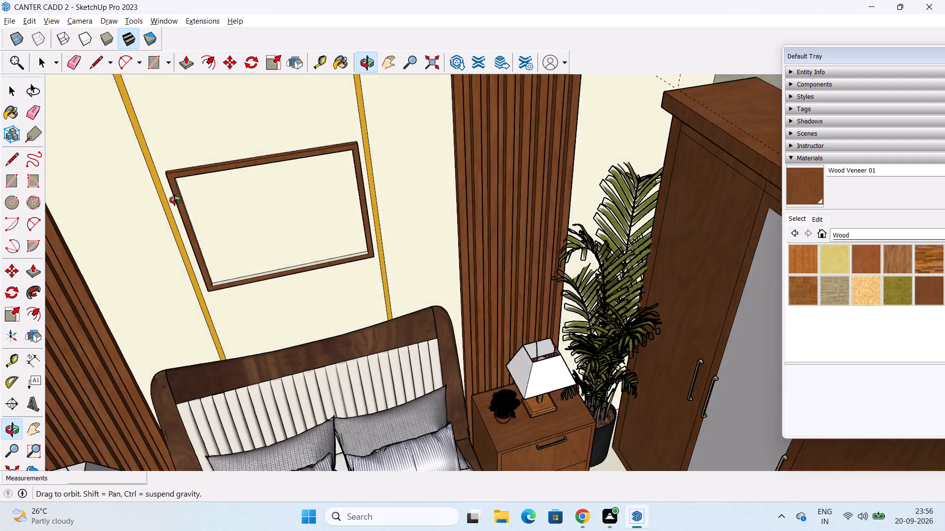
middle_click_drag(175, 200, 92, 195)
scroll(372, 197, "up", 4)
middle_click_drag(357, 186, 283, 202)
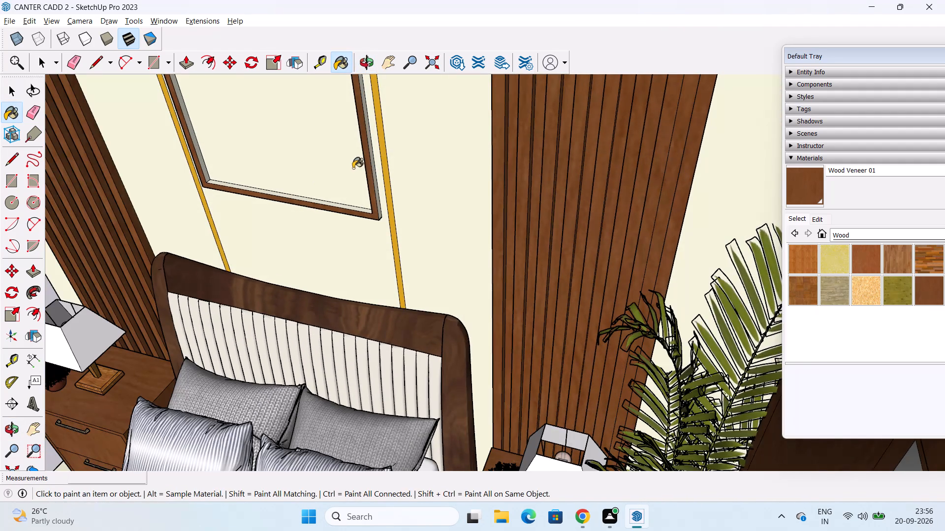
scroll(353, 168, "up", 3)
left_click(378, 142)
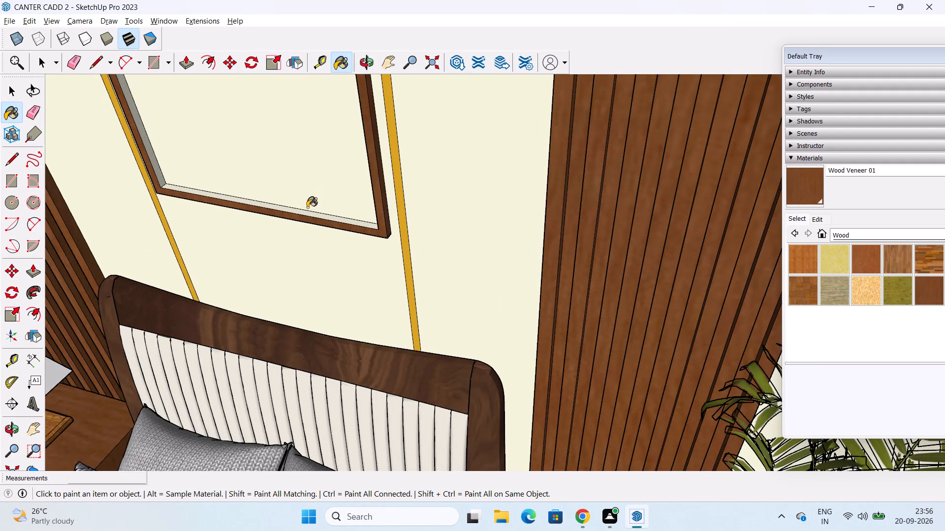
left_click(306, 211)
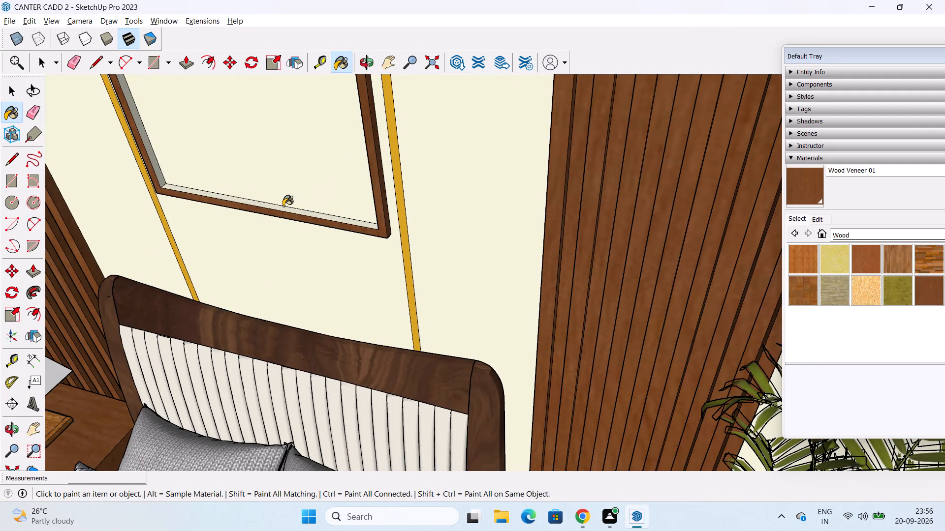
left_click(283, 206)
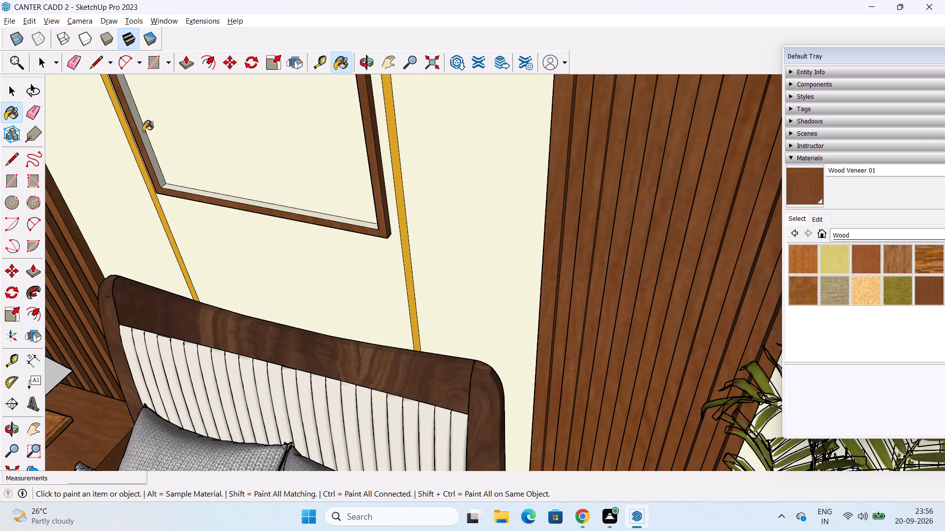
left_click(143, 131)
Paint the frame's underside and inner top side with Wood Veneer 01, finishing the painting.
scroll(156, 122, "down", 2)
middle_click_drag(167, 174, 202, 88)
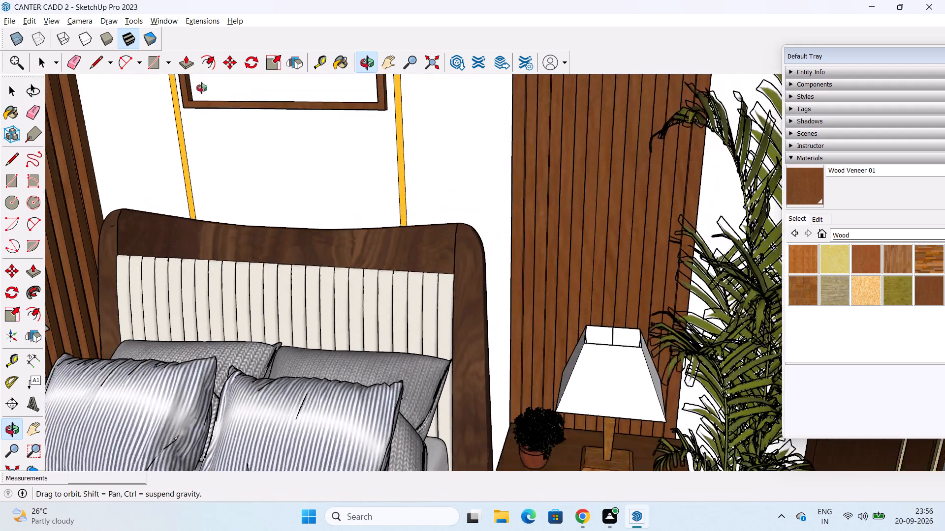
middle_click_drag(202, 88, 242, 74)
scroll(270, 144, "up", 2)
middle_click_drag(275, 135, 289, 74)
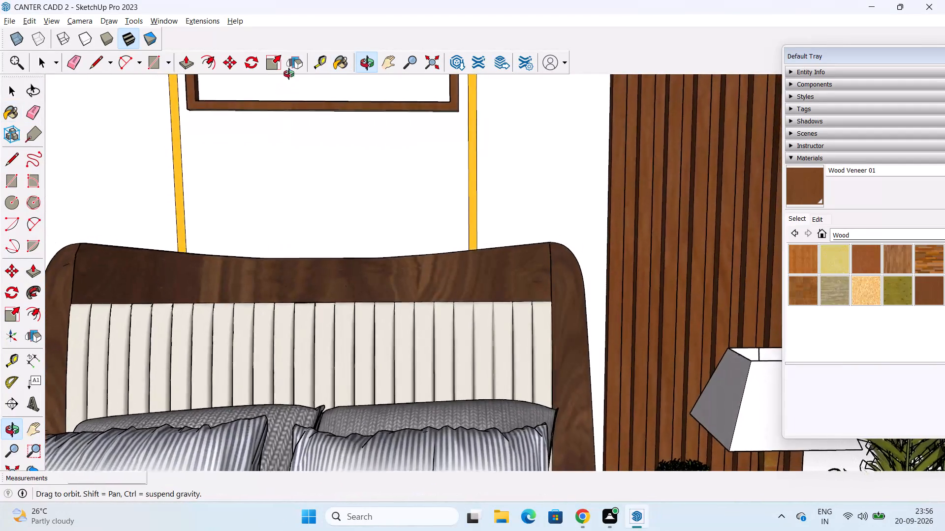
middle_click_drag(289, 74, 296, 53)
scroll(282, 113, "up", 5)
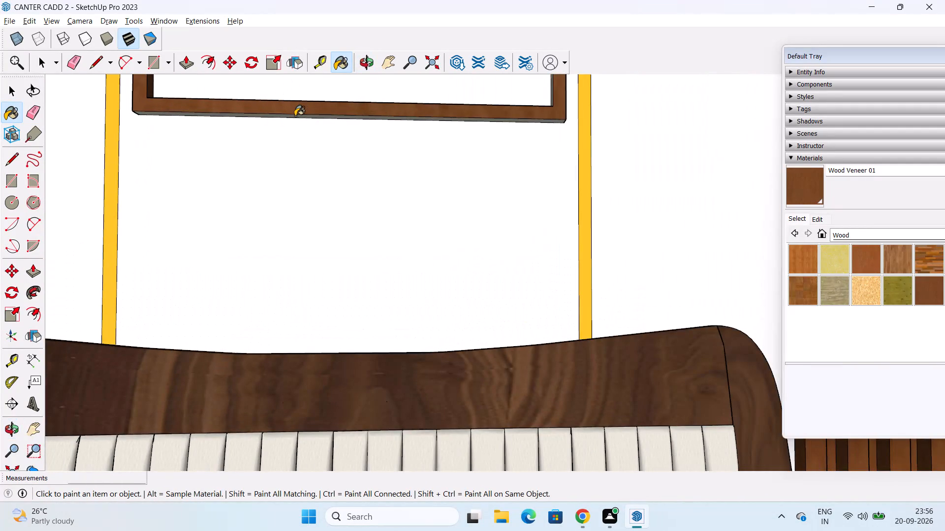
left_click(295, 116)
scroll(306, 117, "down", 5)
middle_click_drag(315, 147, 299, 237, "shift")
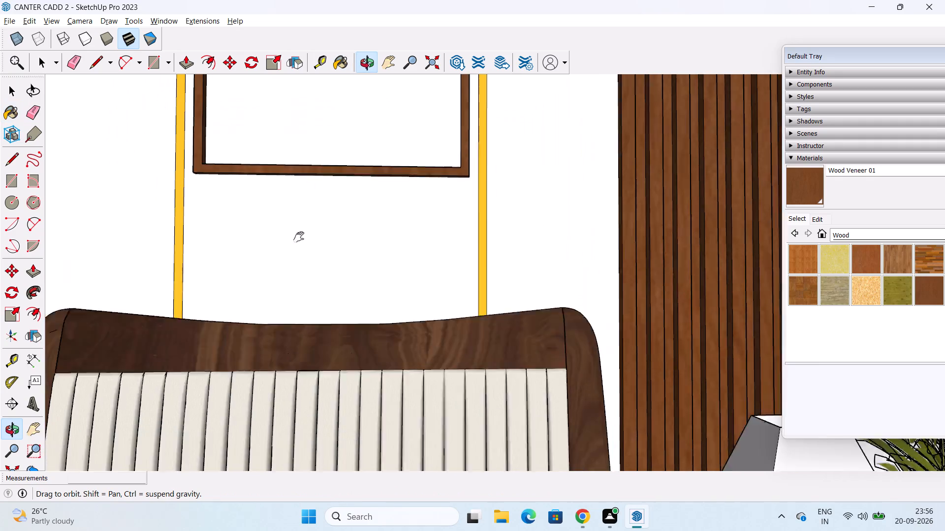
middle_click_drag(299, 237, 285, 375, "shift")
middle_click_drag(354, 233, 369, 128)
scroll(363, 151, "up", 6)
left_click(348, 176)
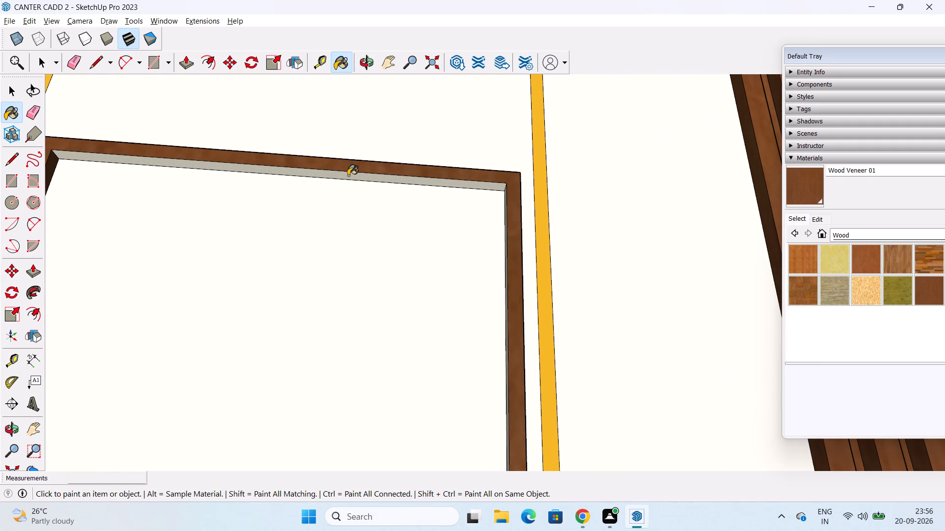
scroll(362, 173, "down", 7)
middle_click_drag(385, 173, 361, 240)
key("space")
Move the imported flower picture about 3' 3 1/2" farther away from the room.
scroll(373, 236, "down", 2)
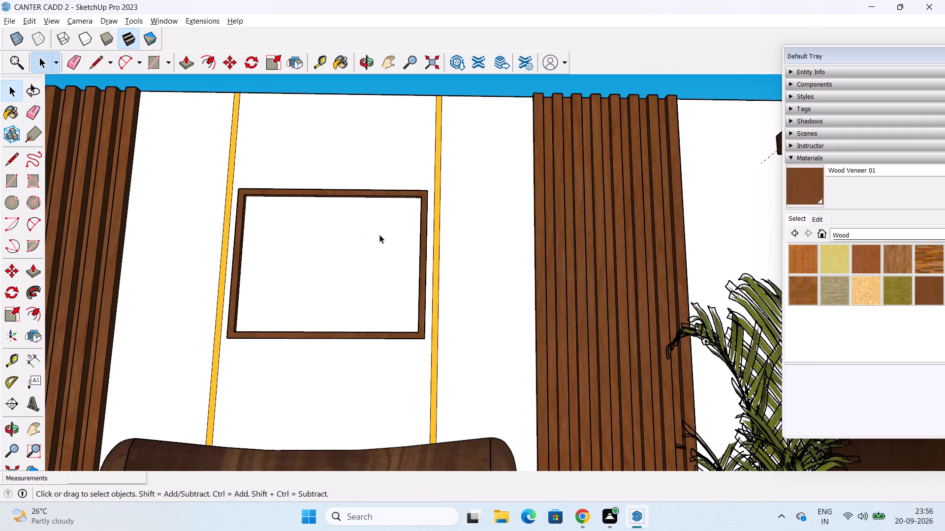
scroll(379, 235, "down", 6)
middle_click_drag(397, 265, 348, 206, "shift")
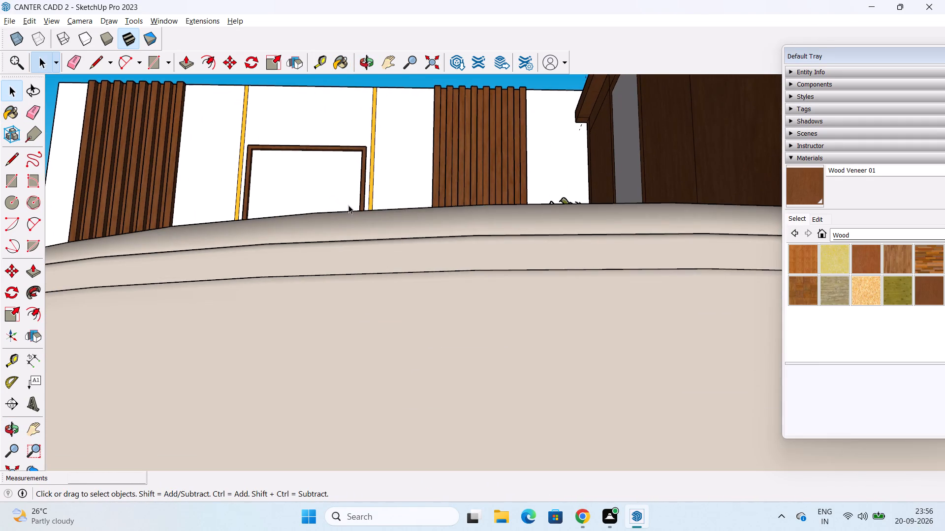
scroll(348, 205, "down", 14)
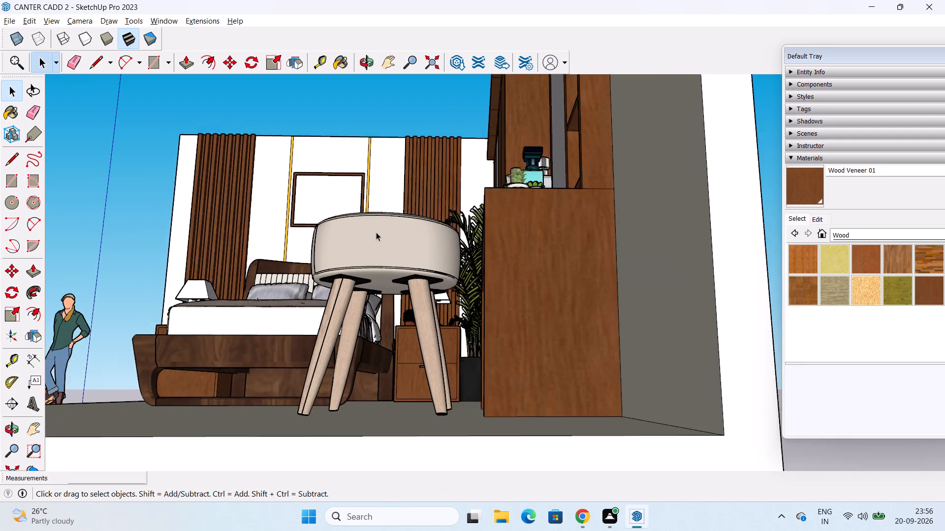
middle_click_drag(376, 232, 539, 327)
scroll(505, 313, "down", 3, "shift")
scroll(505, 306, "down", 6)
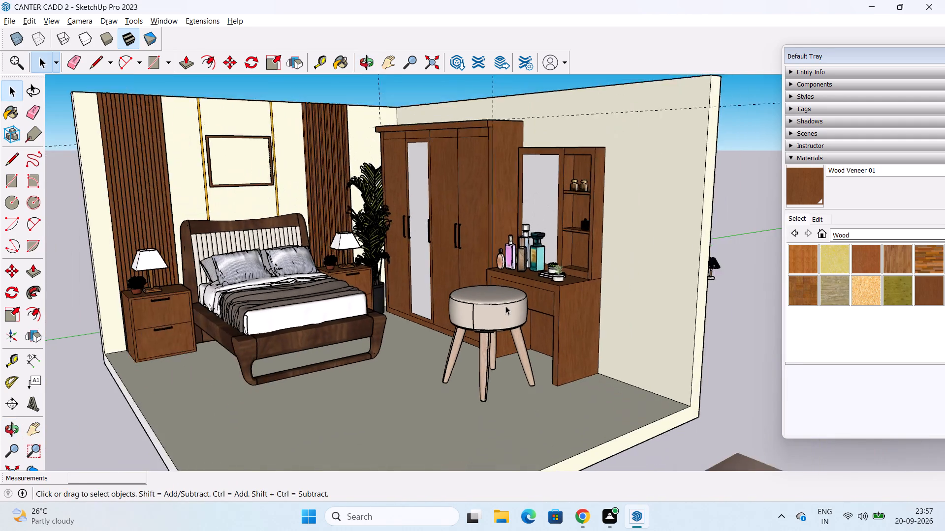
scroll(505, 306, "down", 5)
left_click(631, 409)
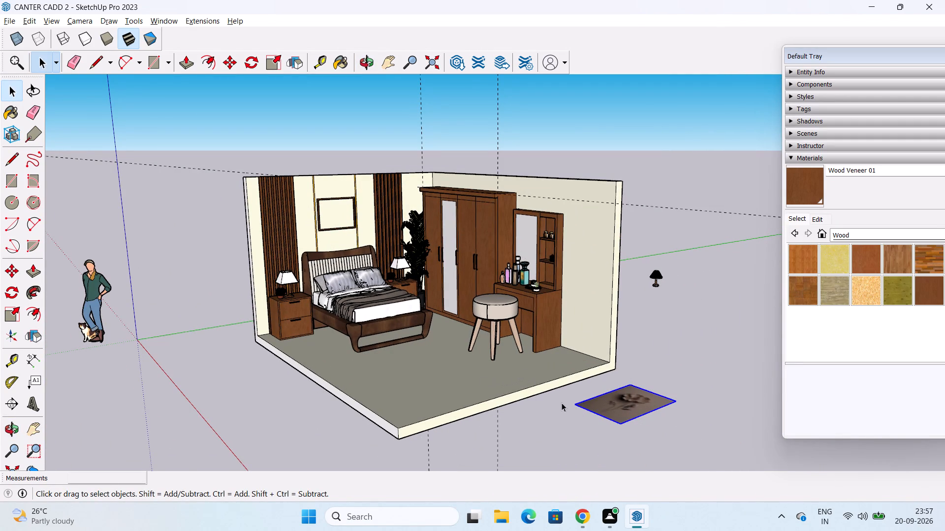
key("m")
left_click(574, 404)
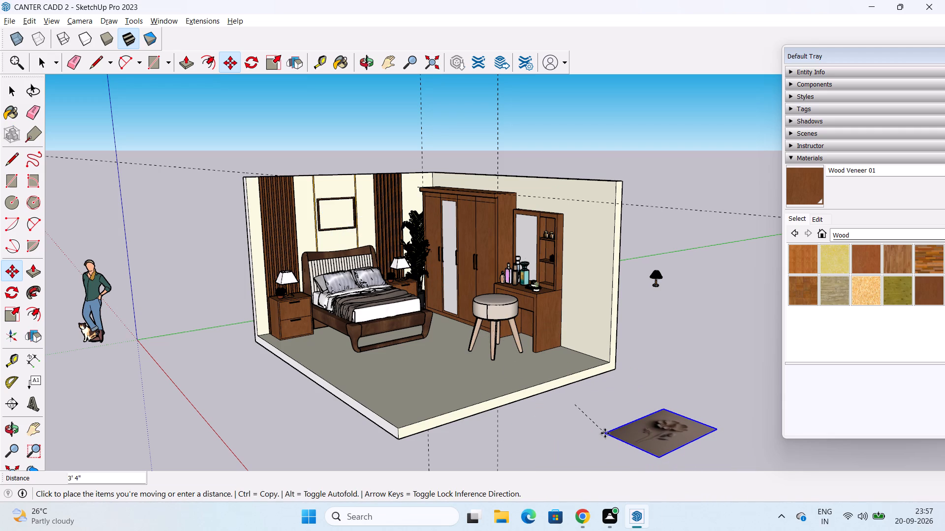
left_click(605, 433)
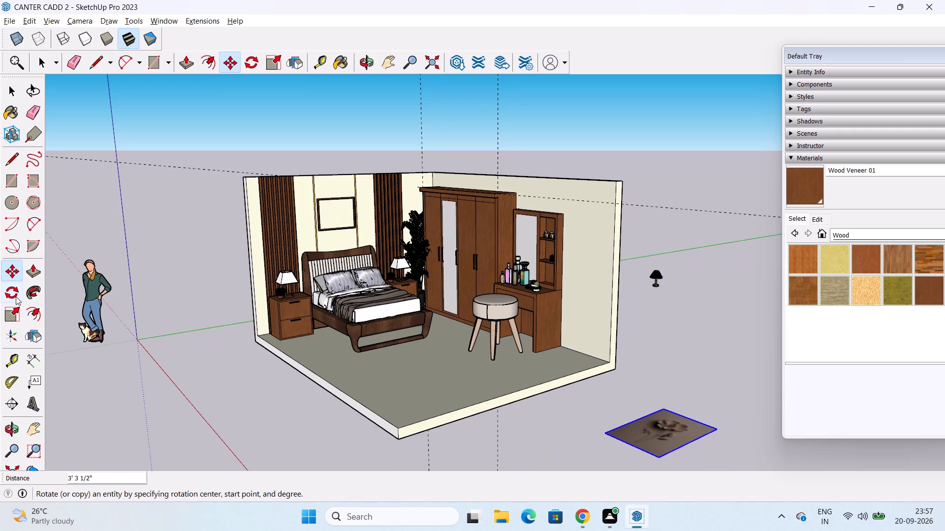
Rotate the flower picture 90 degrees about the red axis so it stands upright.
left_click(11, 293)
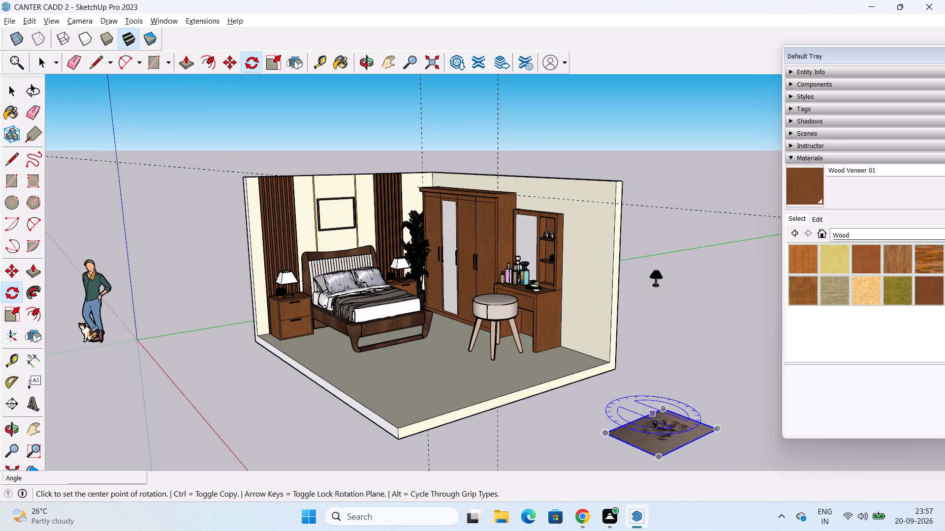
middle_click_drag(648, 456, 586, 349)
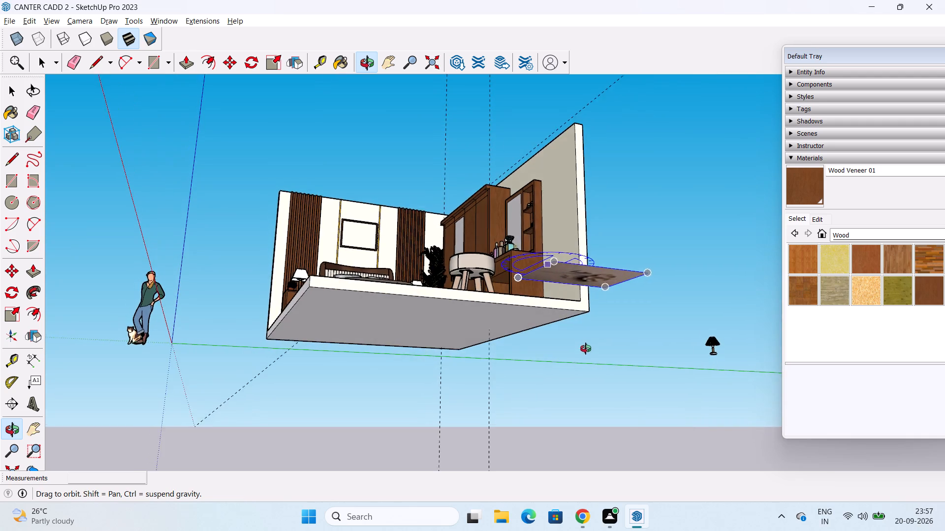
middle_click_drag(586, 349, 584, 365)
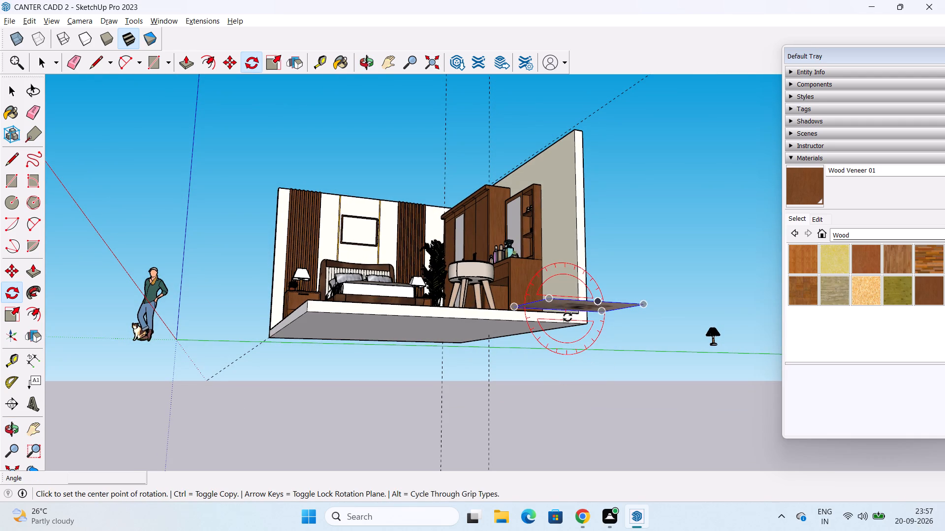
left_click(567, 317)
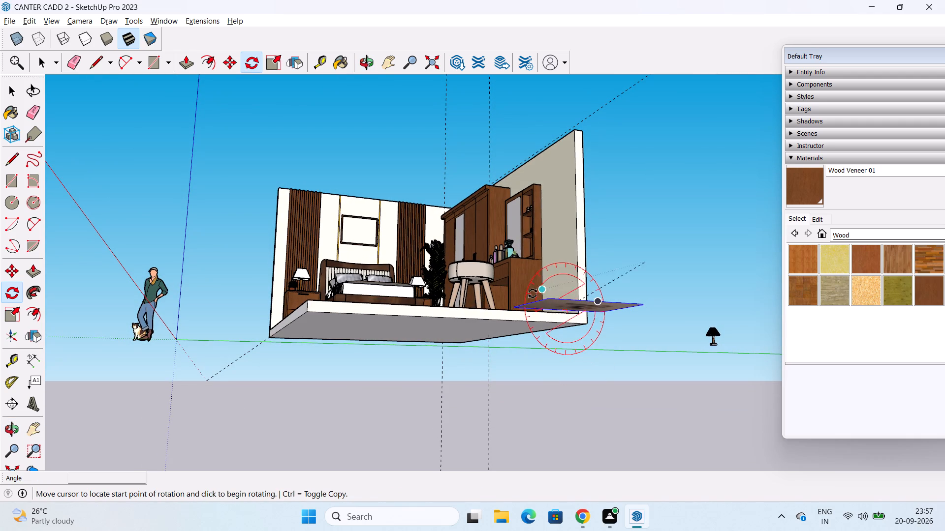
left_click(527, 314)
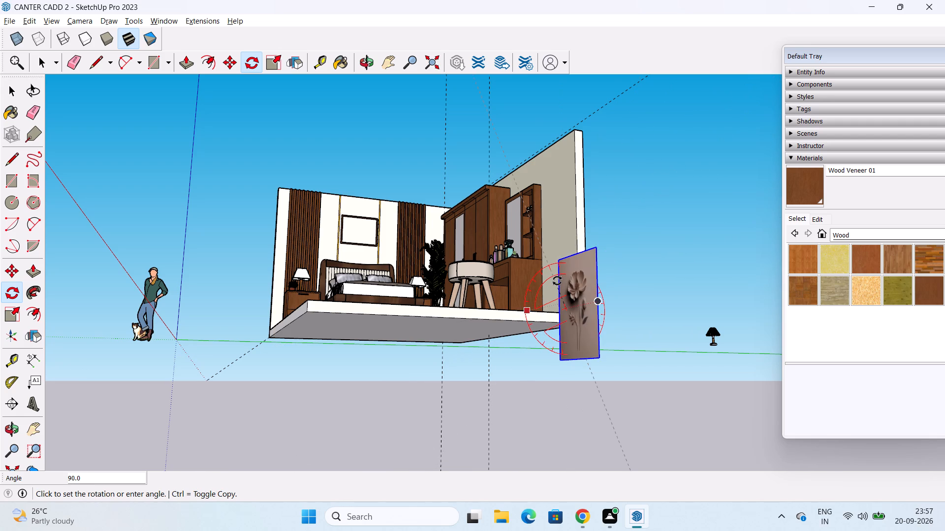
left_click(557, 281)
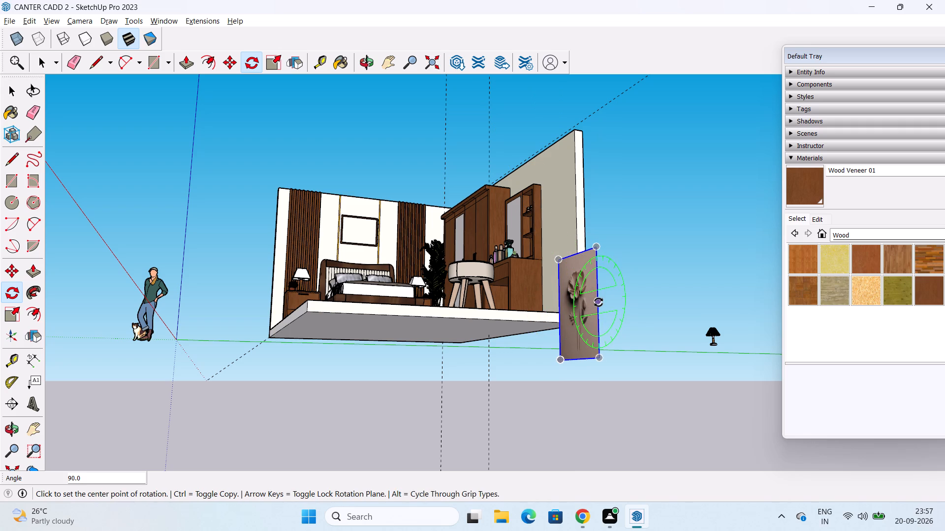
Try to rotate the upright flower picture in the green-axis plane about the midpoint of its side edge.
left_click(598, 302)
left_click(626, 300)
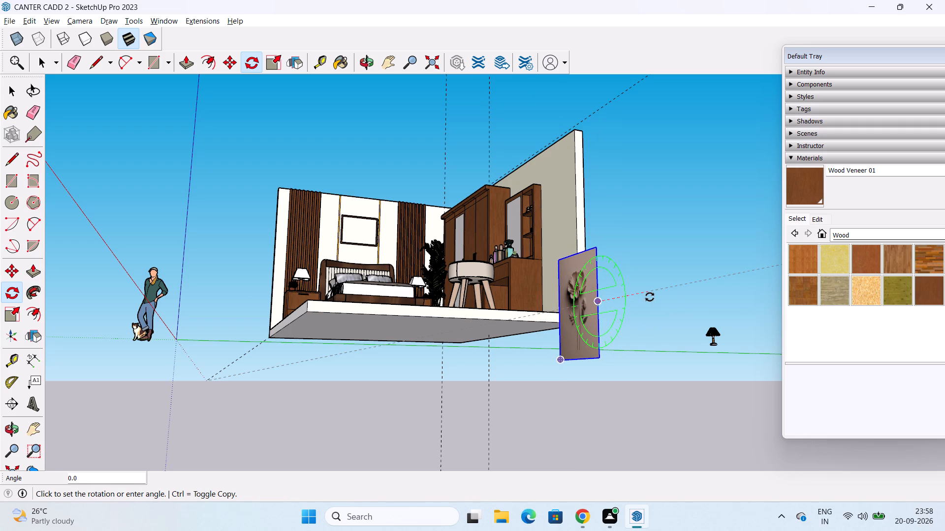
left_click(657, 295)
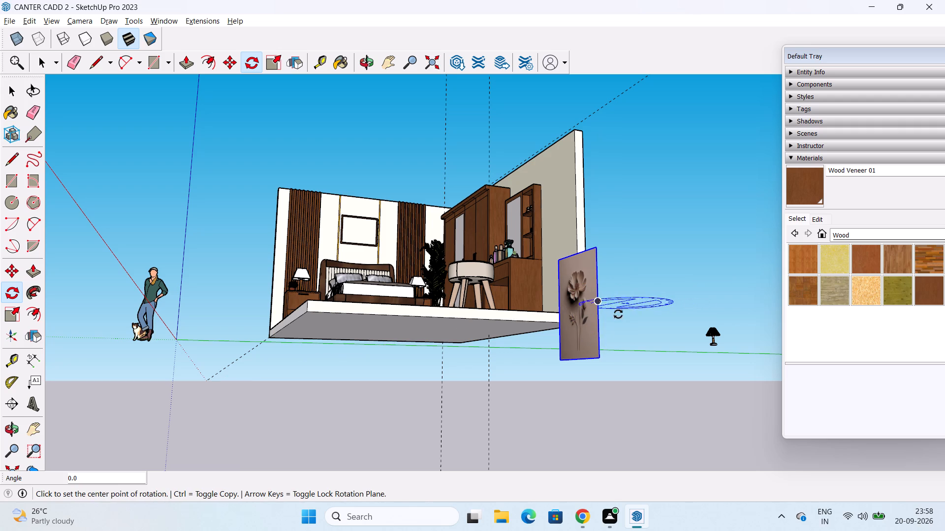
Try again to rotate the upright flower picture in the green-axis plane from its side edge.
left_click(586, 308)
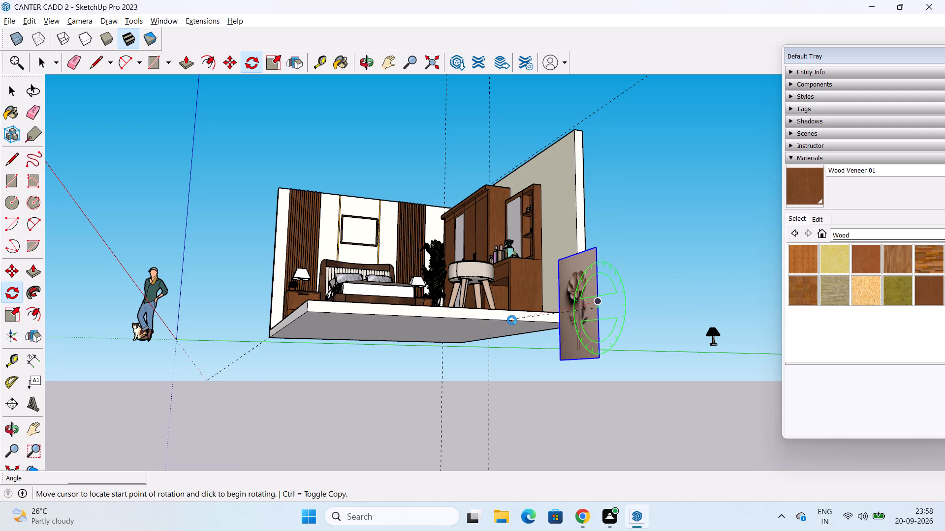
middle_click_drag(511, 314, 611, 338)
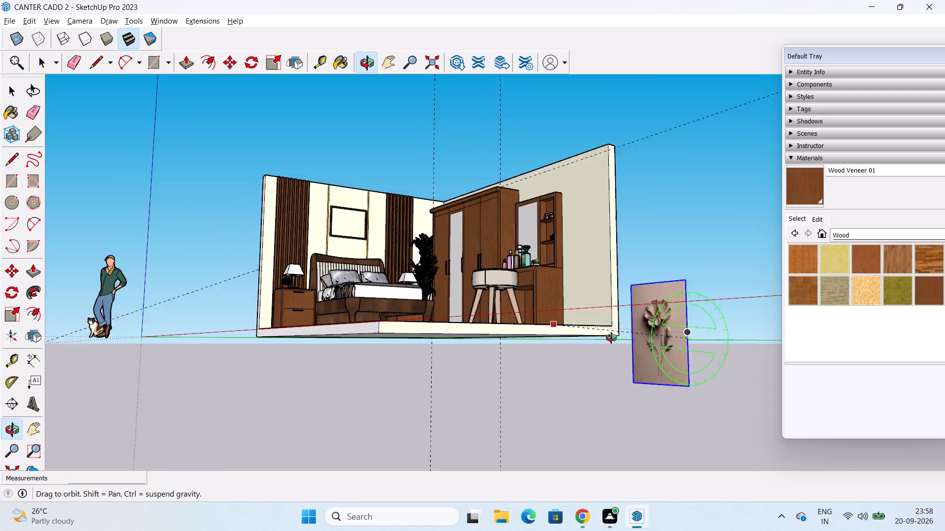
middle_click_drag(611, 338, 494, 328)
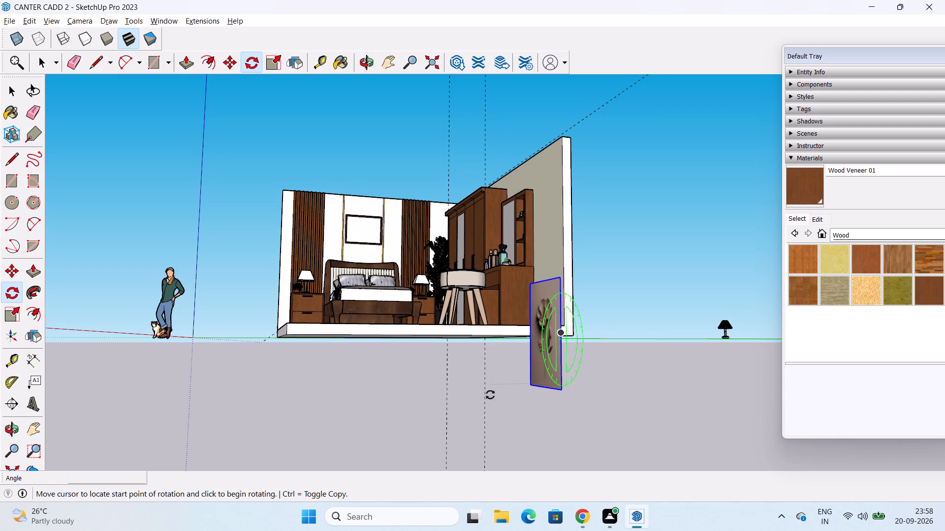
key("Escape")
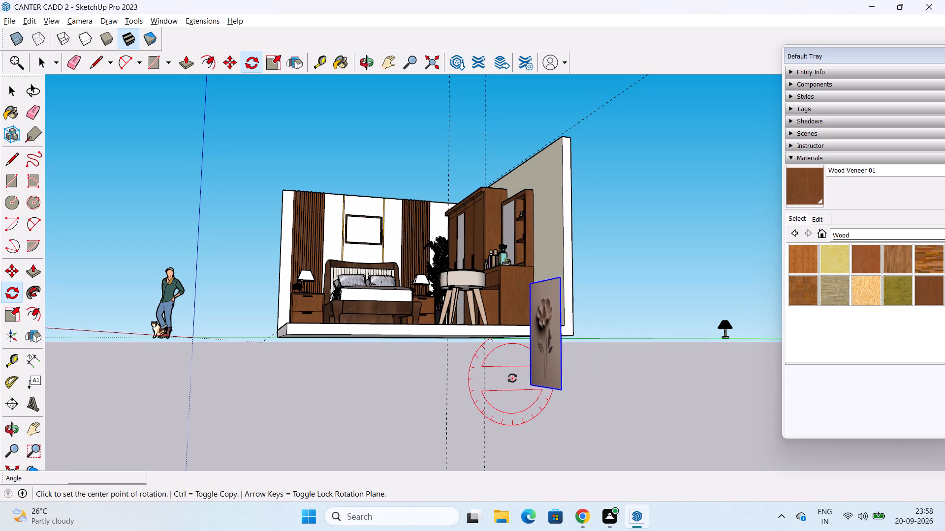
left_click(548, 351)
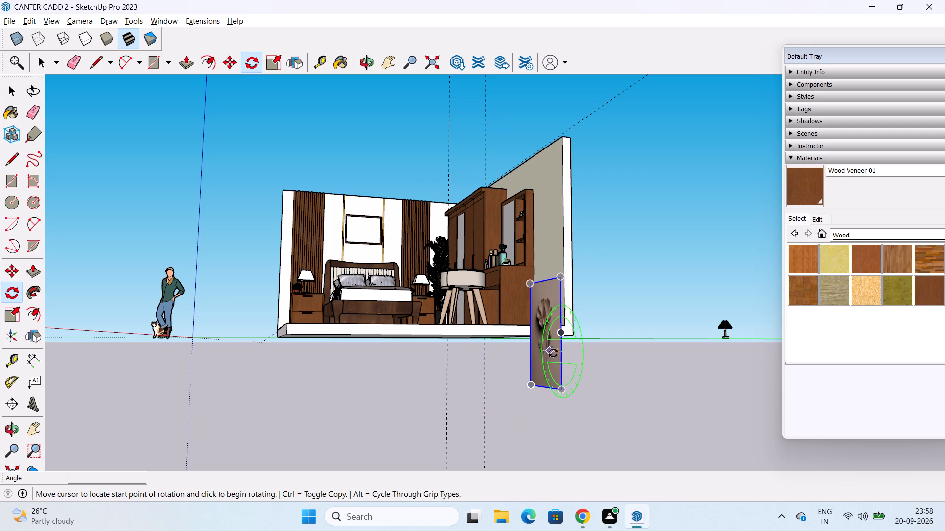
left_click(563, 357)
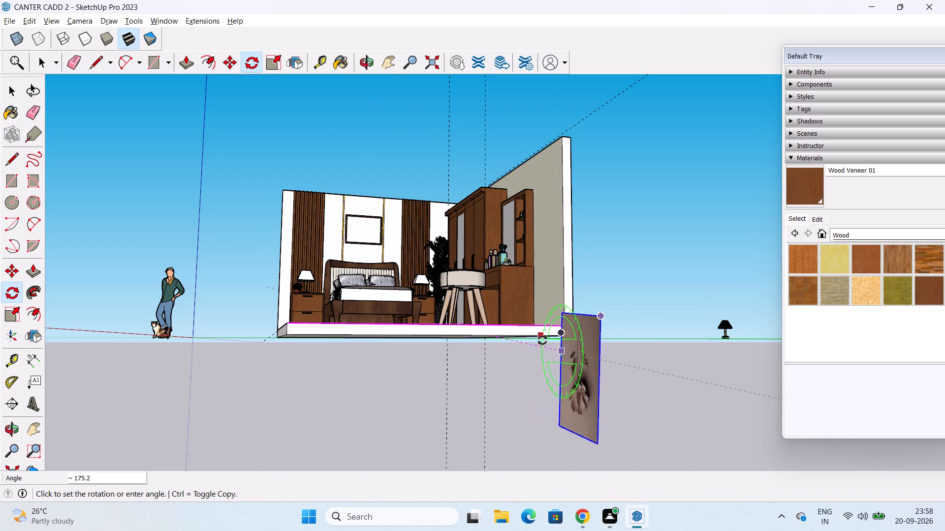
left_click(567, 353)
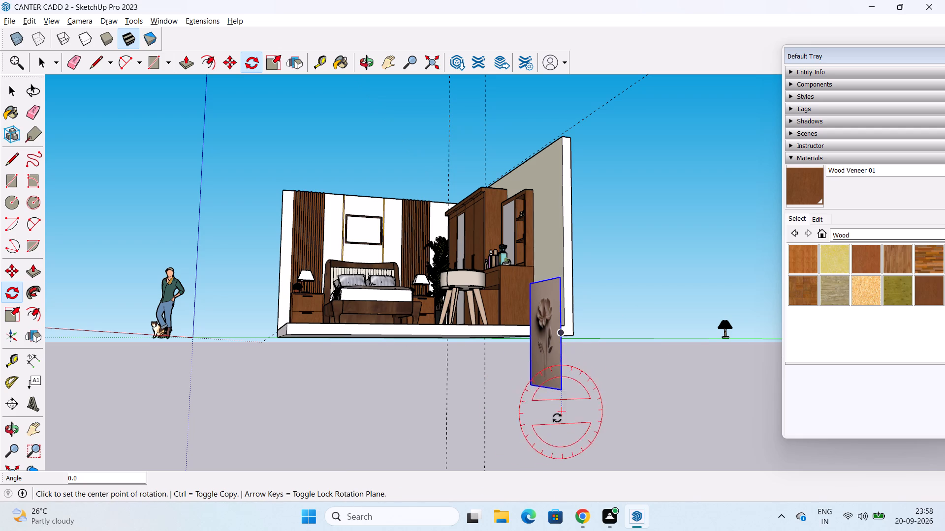
Rotate the flower picture 90 degrees about the blue axis at its bottom corner, making it parallel to the headboard wall.
middle_click_drag(533, 378, 420, 396)
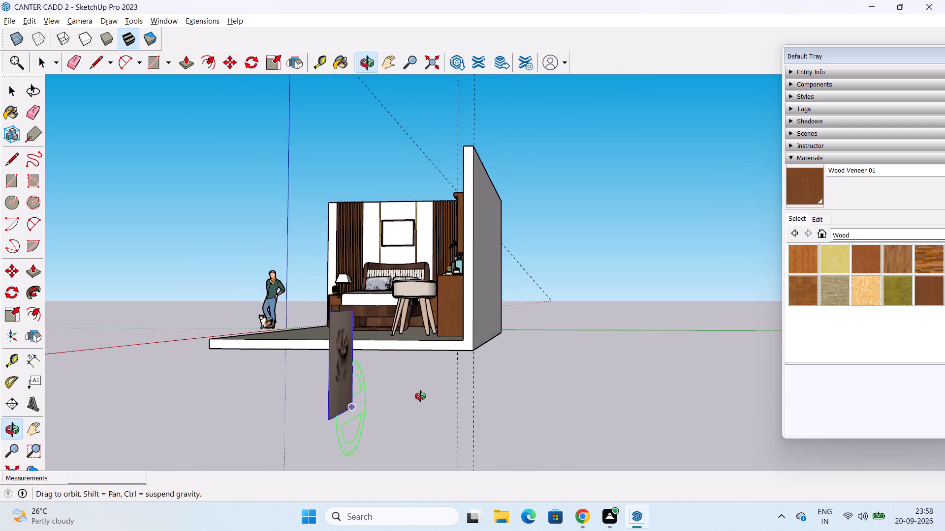
middle_click_drag(420, 396, 433, 402)
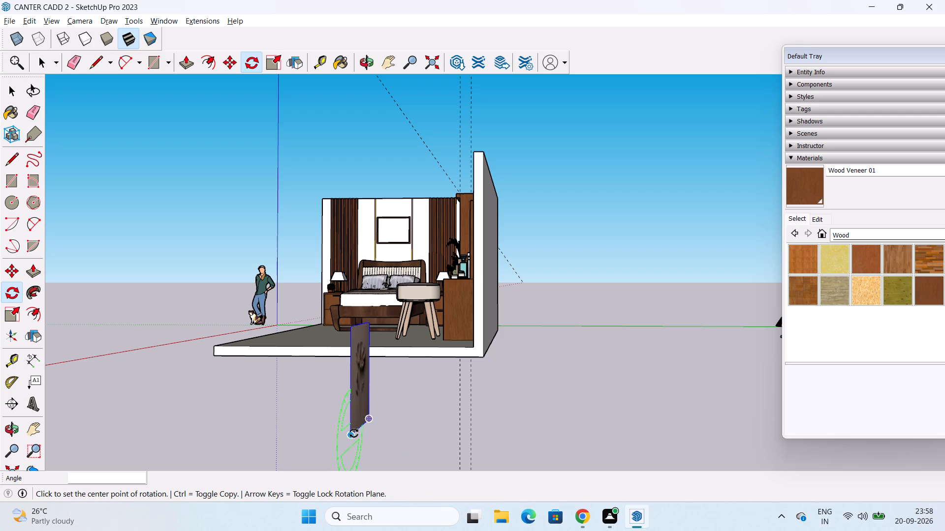
key("Up")
left_click(354, 433)
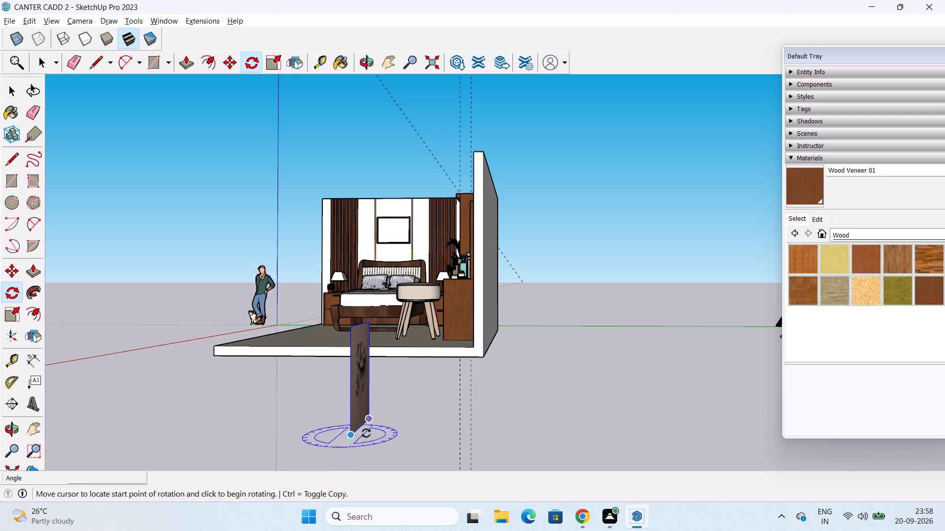
left_click(421, 430)
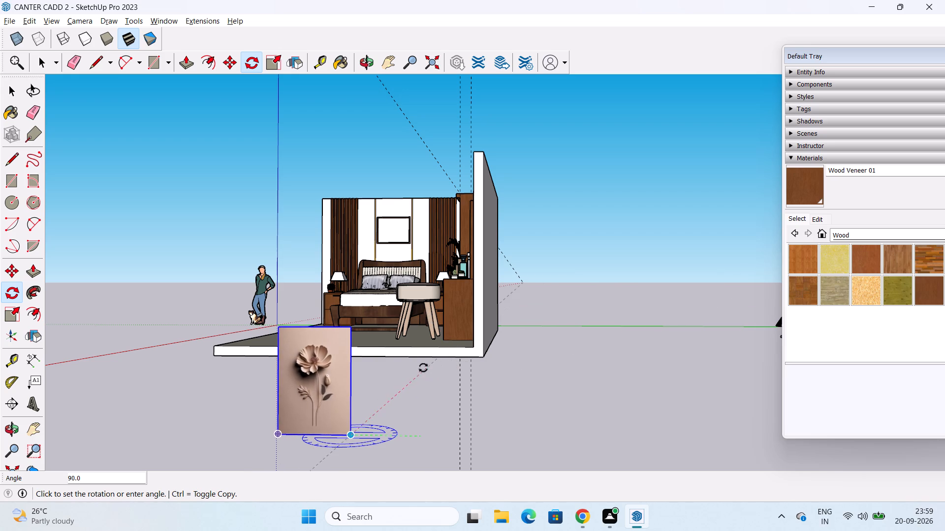
left_click(404, 388)
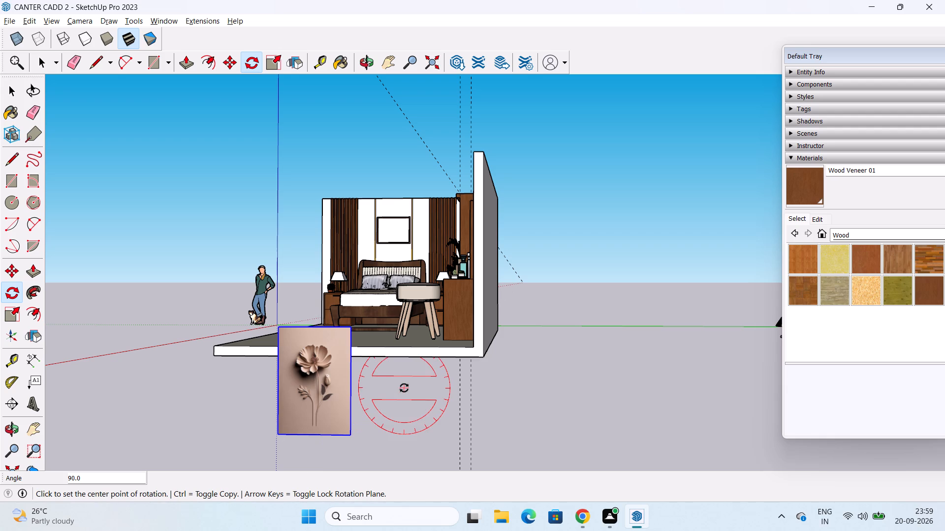
key("space")
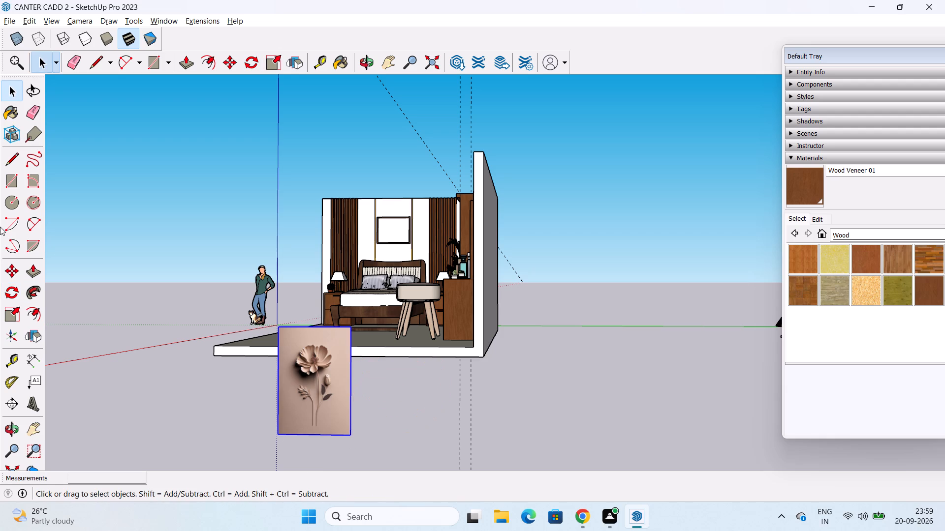
Move the flower picture by its bottom corner nearest the wardrobe onto the matching inner bottom corner of the wood-veneer frame above the bed.
left_click(12, 274)
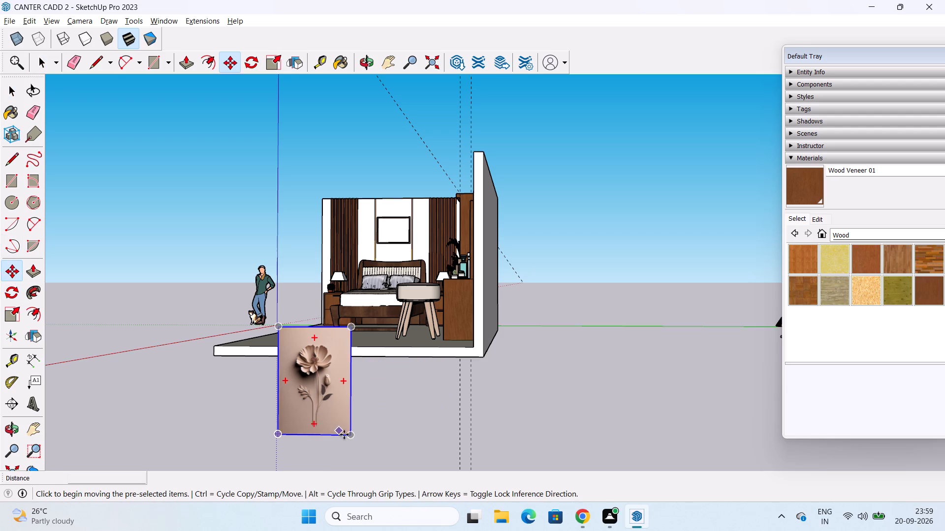
left_click(353, 437)
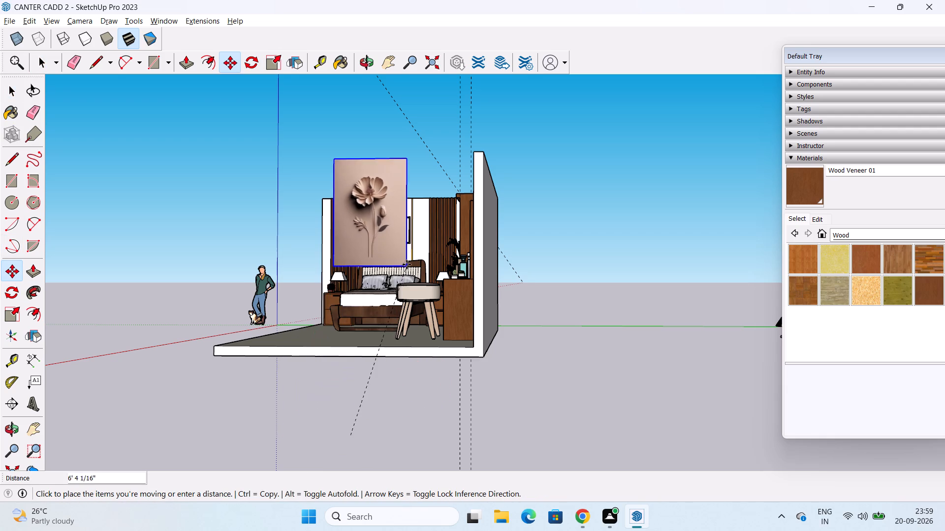
scroll(407, 265, "up", 6)
middle_click_drag(411, 248, 432, 374)
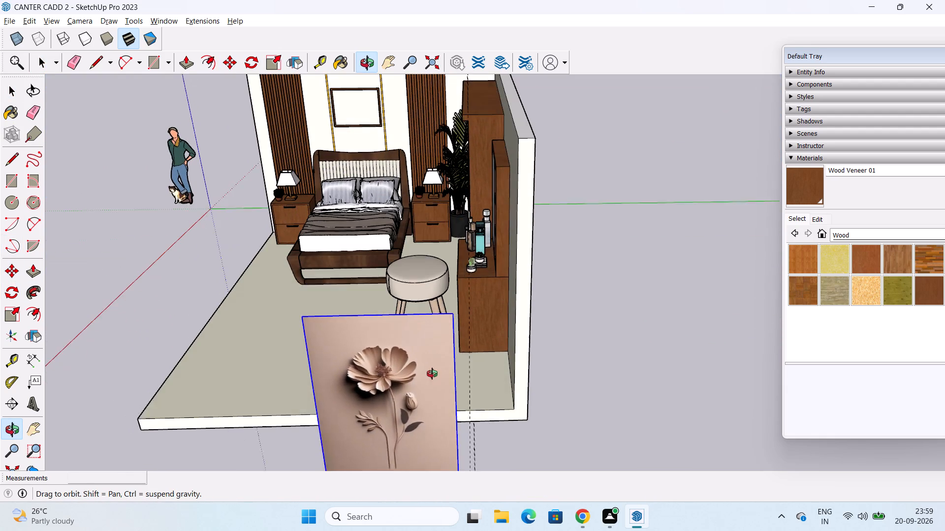
middle_click_drag(432, 374, 432, 374)
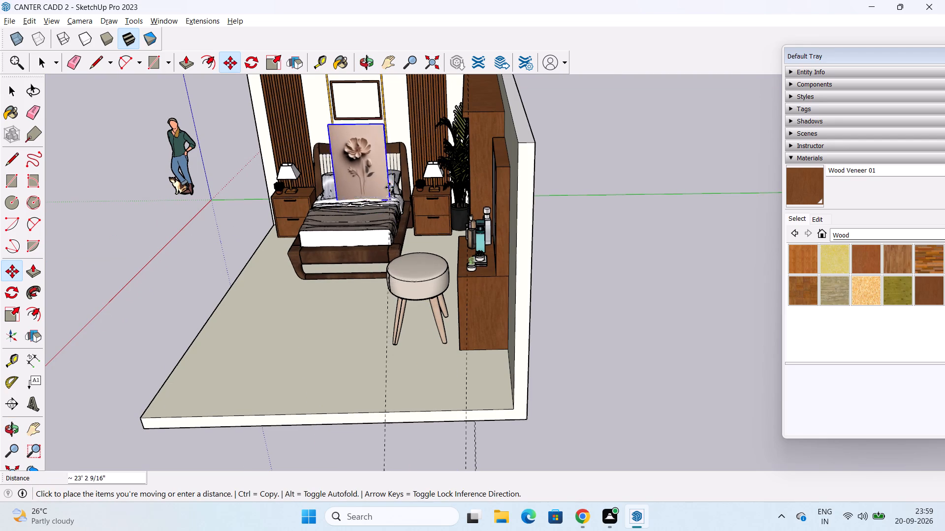
middle_click_drag(399, 187, 416, 215, "shift")
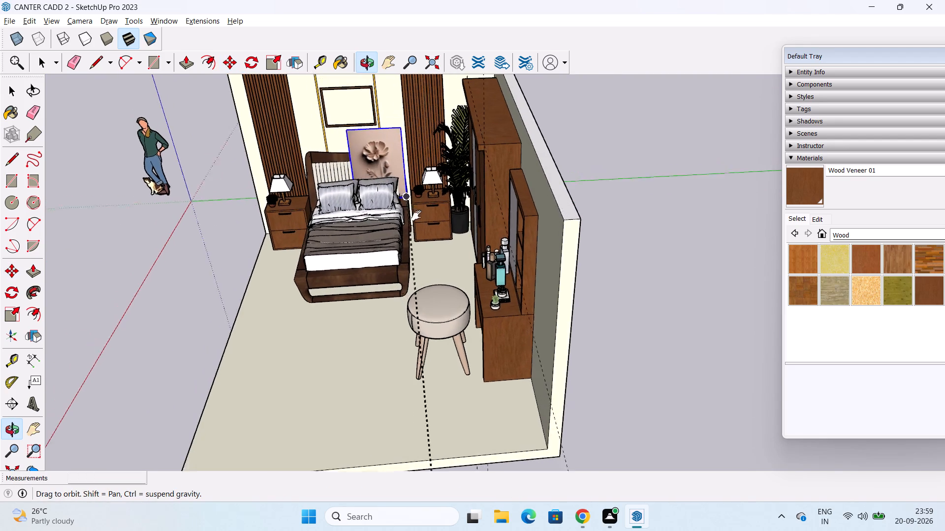
middle_click_drag(416, 215, 438, 289, "shift")
scroll(407, 226, "up", 2)
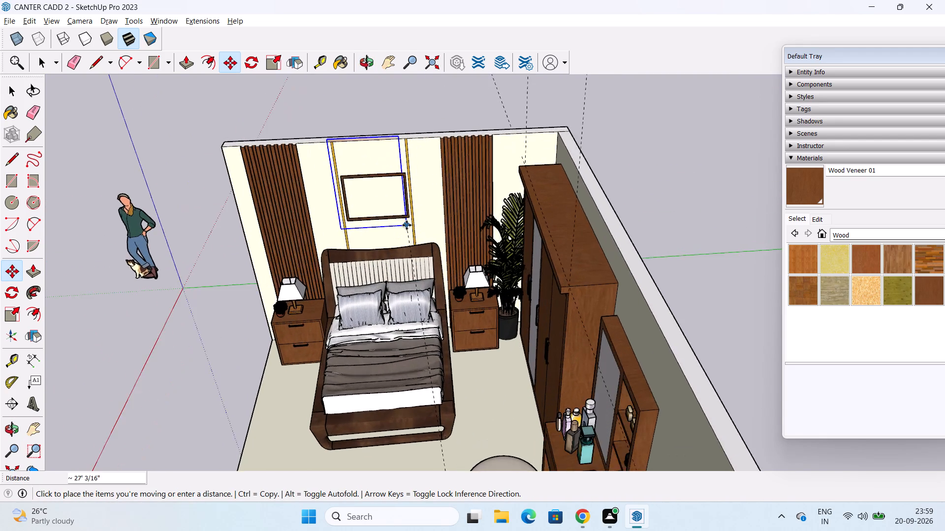
scroll(407, 225, "up", 6)
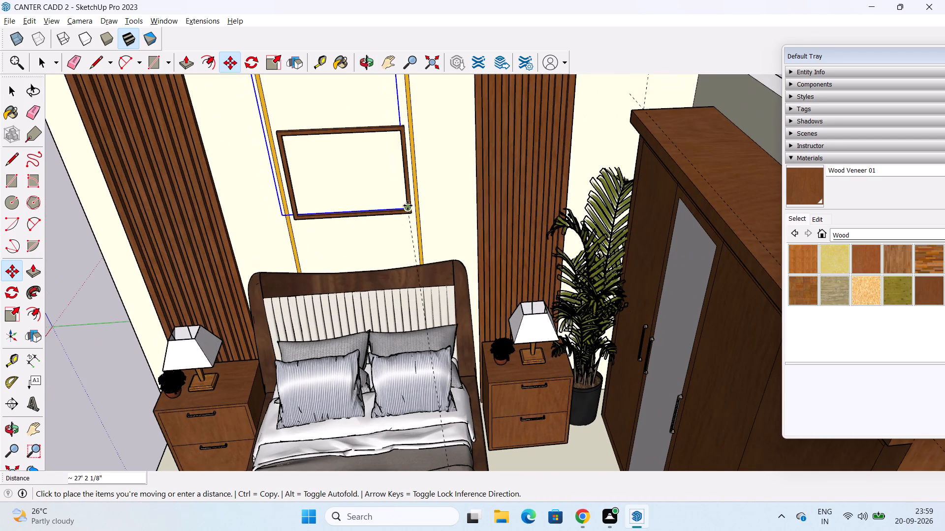
scroll(404, 206, "up", 11)
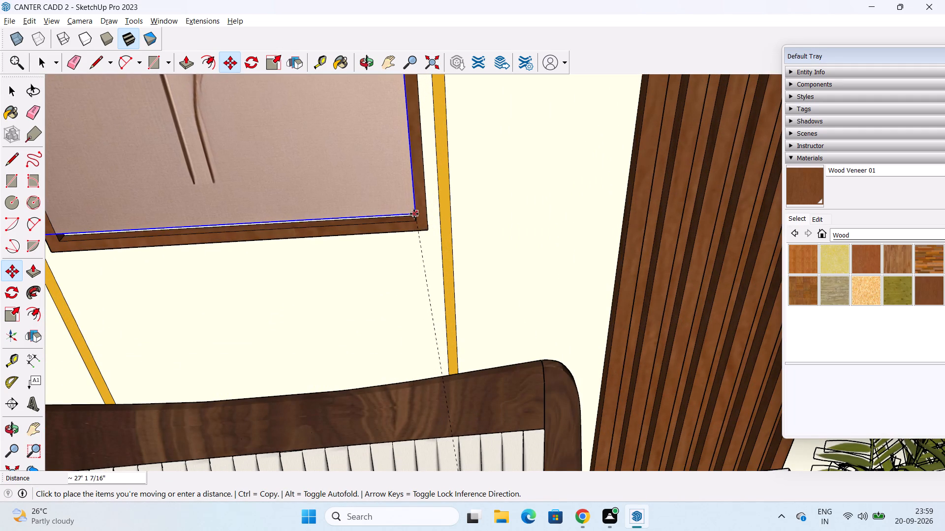
scroll(413, 215, "up", 5)
middle_click_drag(413, 210, 388, 255)
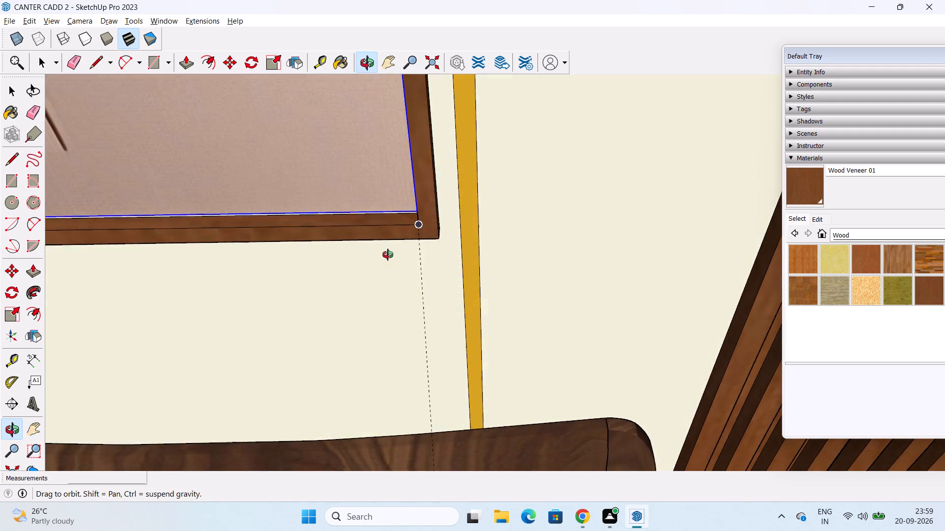
middle_click_drag(388, 255, 455, 174)
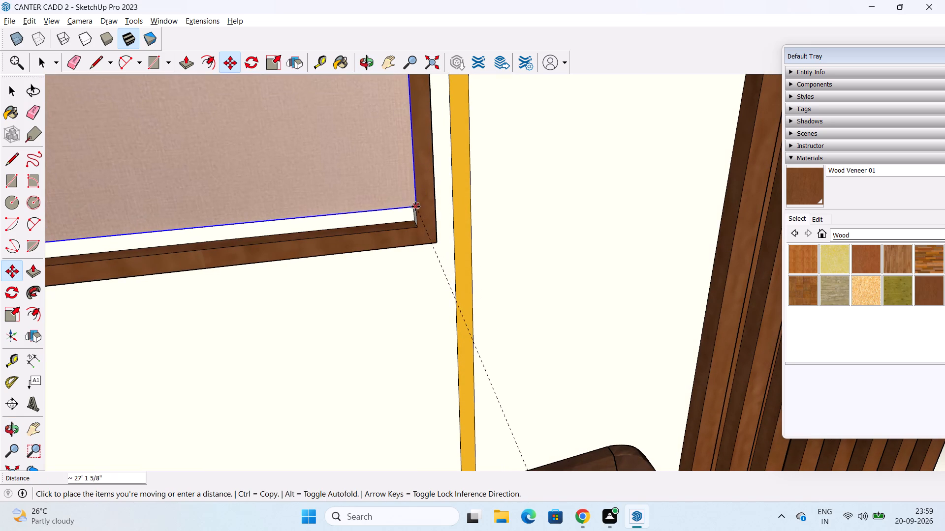
left_click(413, 219)
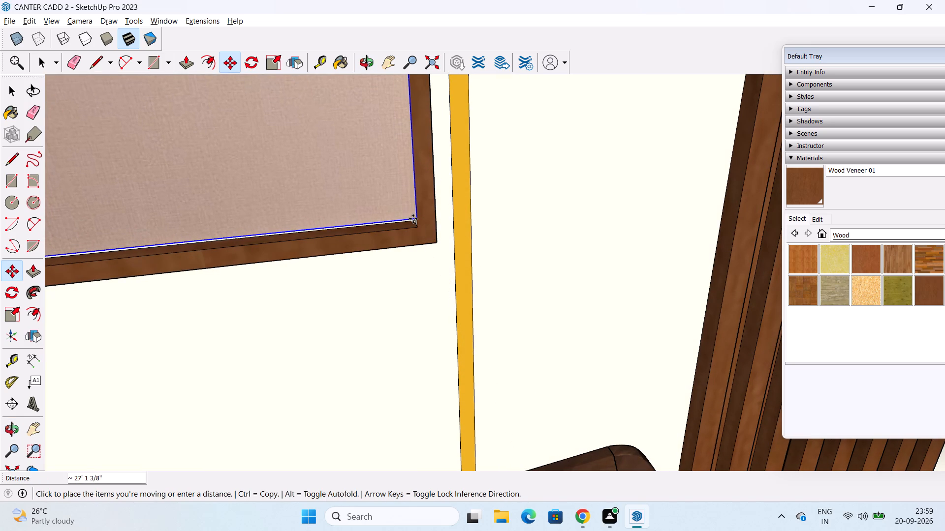
left_click(416, 220)
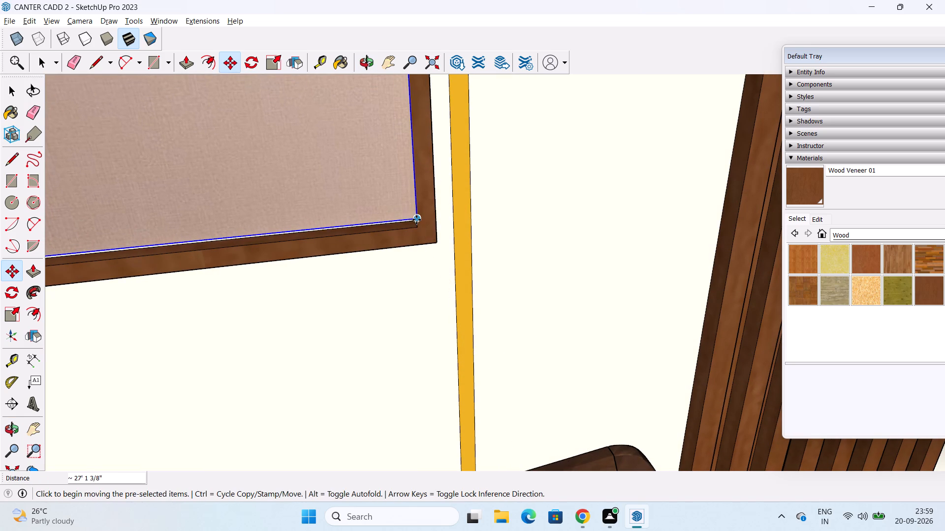
left_click(414, 221)
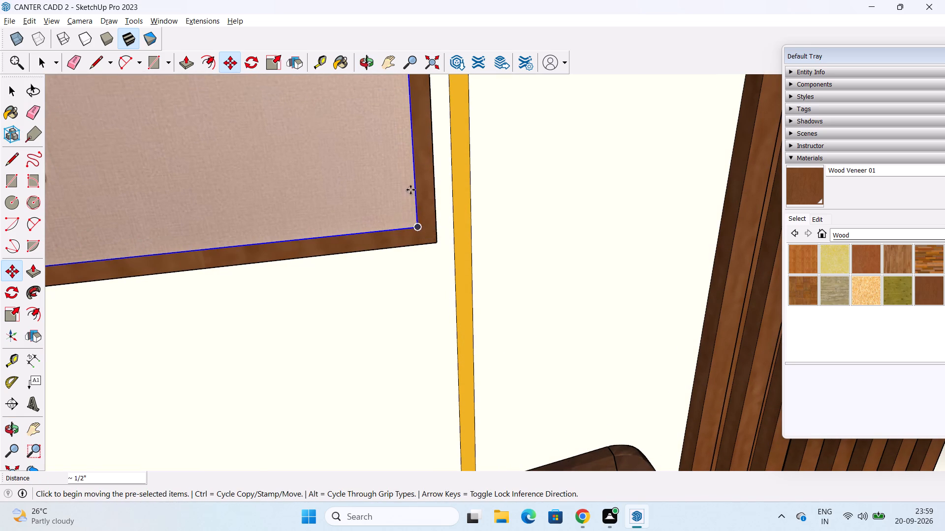
Scale the flower picture to fit inside the frame, using about 0.49 for its height and about 0.88 for its width.
scroll(410, 190, "down", 14)
middle_click_drag(264, 183, 299, 254, "shift")
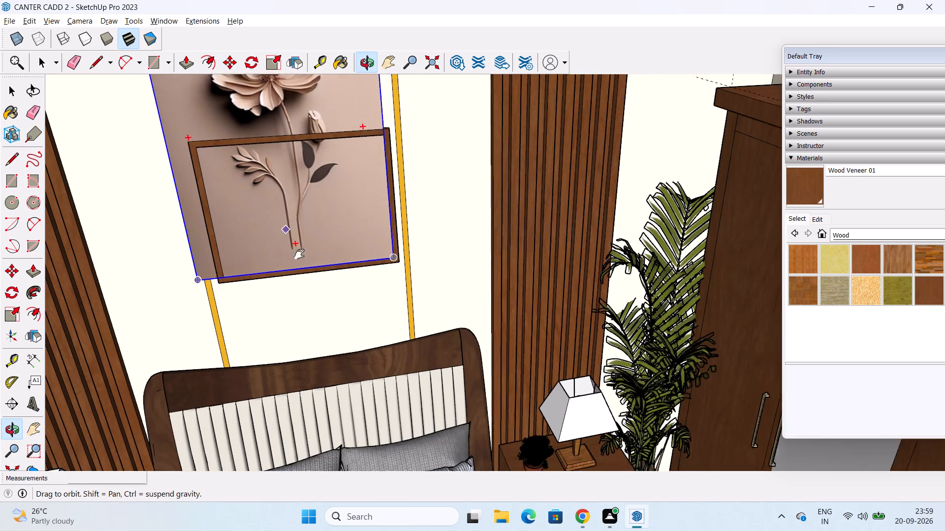
middle_click_drag(299, 254, 310, 276, "shift")
scroll(310, 276, "down", 1, "shift")
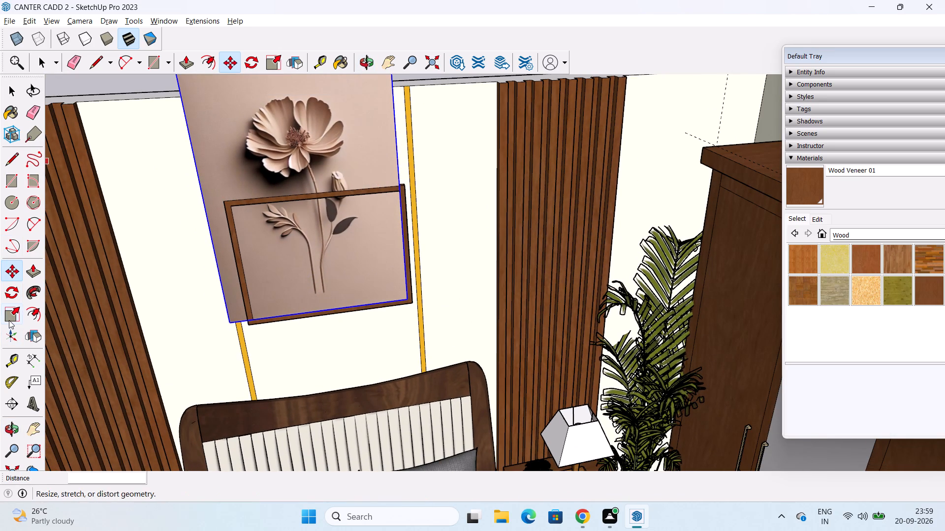
left_click(9, 319)
scroll(201, 205, "down", 5)
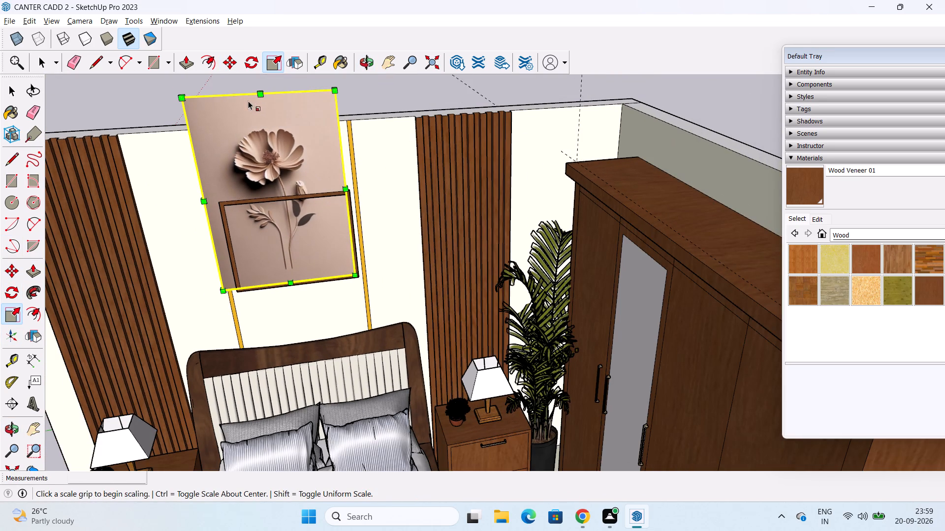
left_click_drag(256, 103, 268, 197)
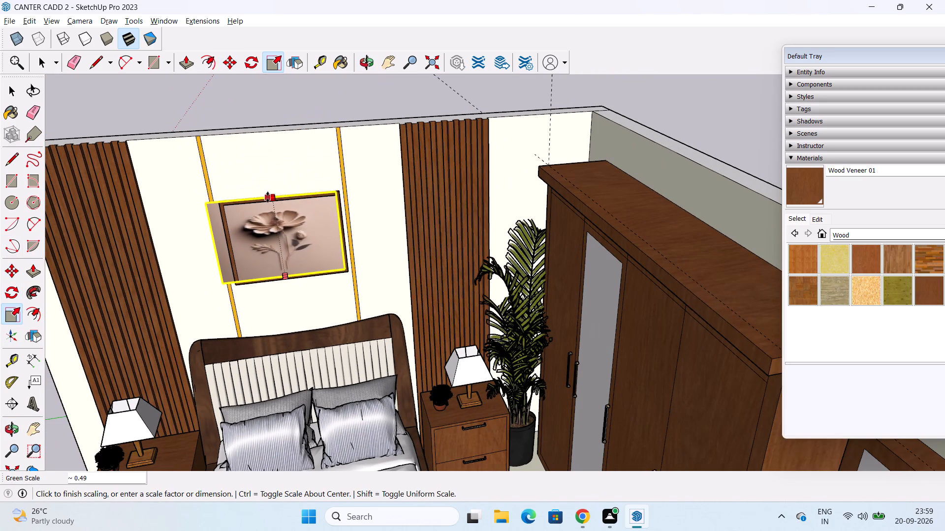
left_click_drag(268, 197, 279, 202)
left_click_drag(212, 246, 234, 242)
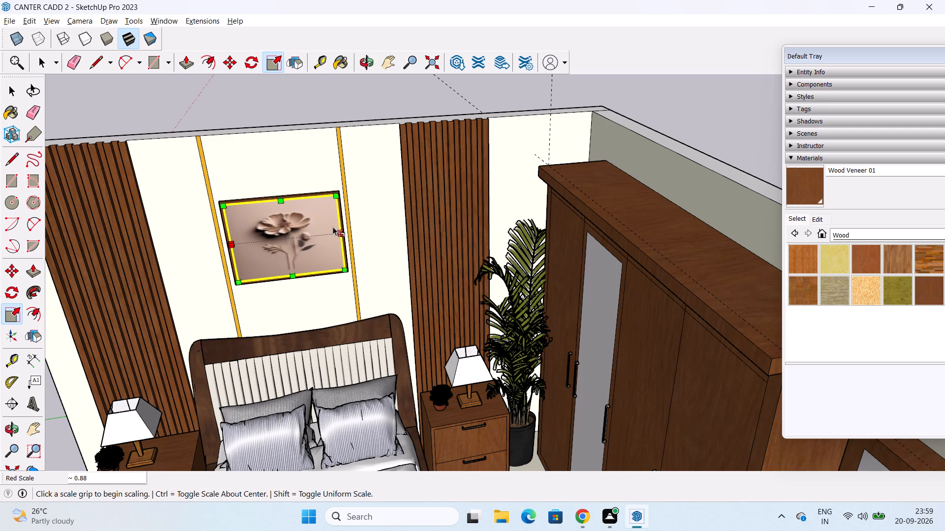
middle_click_drag(312, 271, 303, 203)
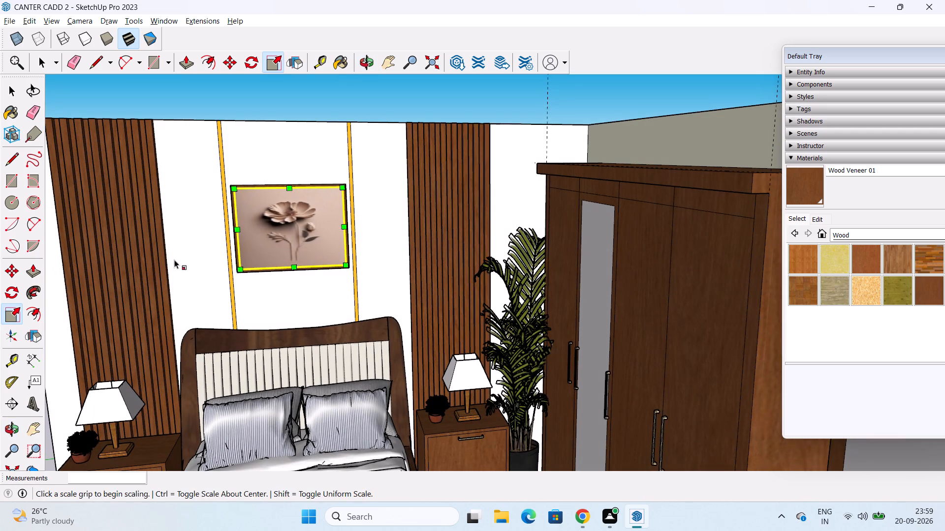
key("space")
Clear the selection and check the framed flower picture against the whole bedroom.
left_click(182, 141)
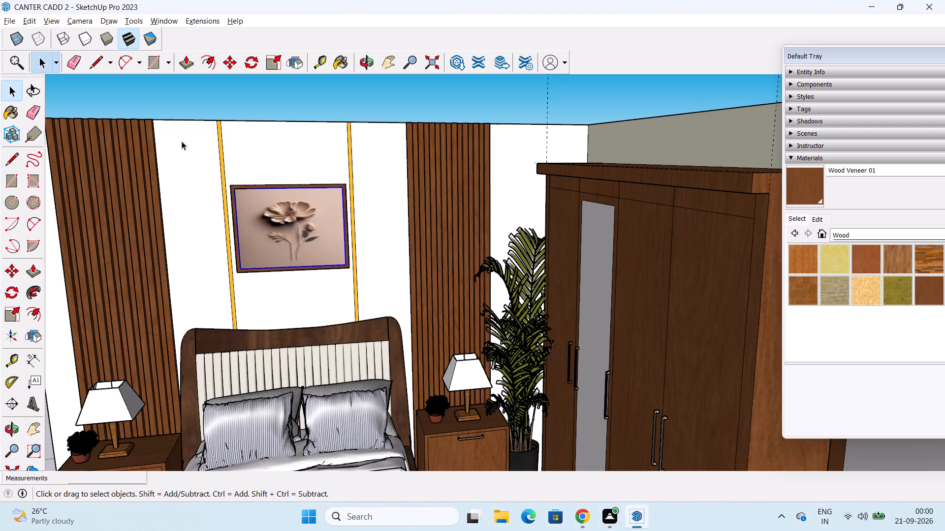
scroll(255, 247, "down", 6)
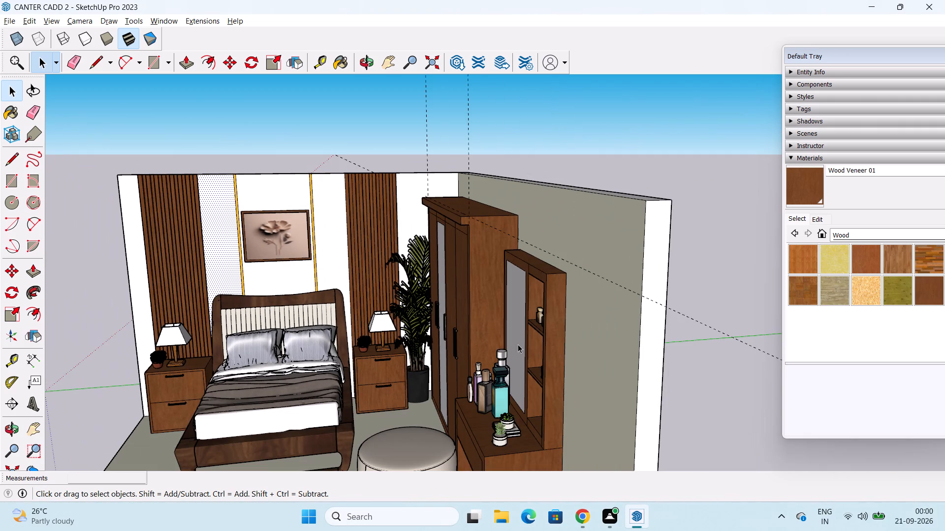
left_click(719, 421)
scroll(405, 338, "down", 1)
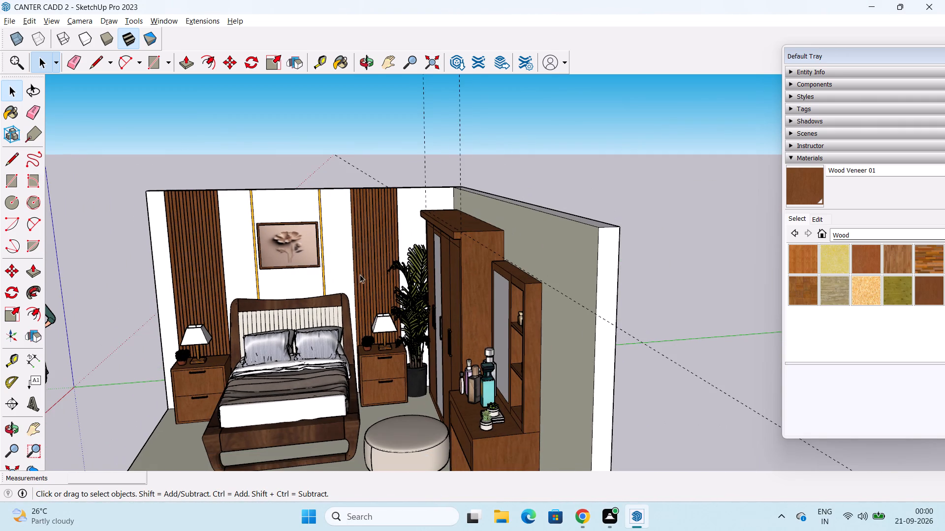
Examine the whole bedroom from several angles, including the bed wall, wardrobe and dressing table.
scroll(359, 275, "down", 1)
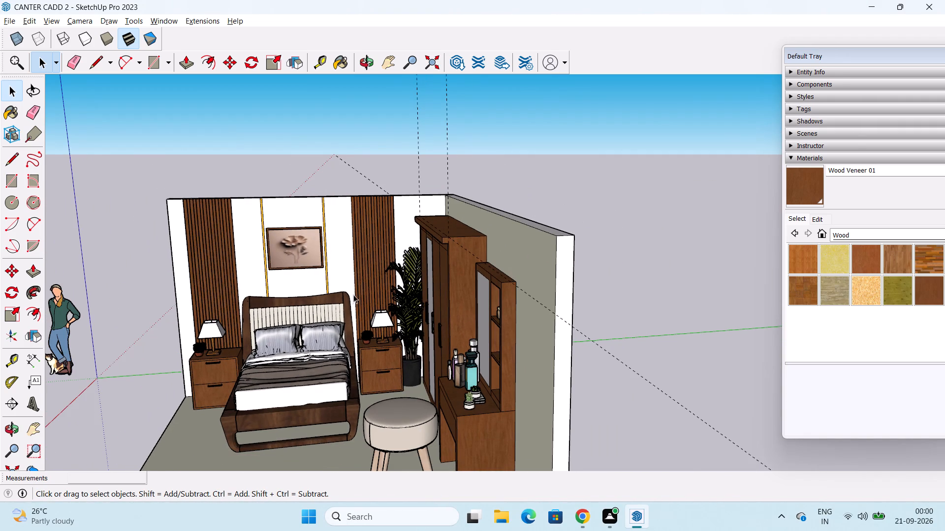
scroll(352, 297, "down", 1)
middle_click_drag(338, 297, 489, 337)
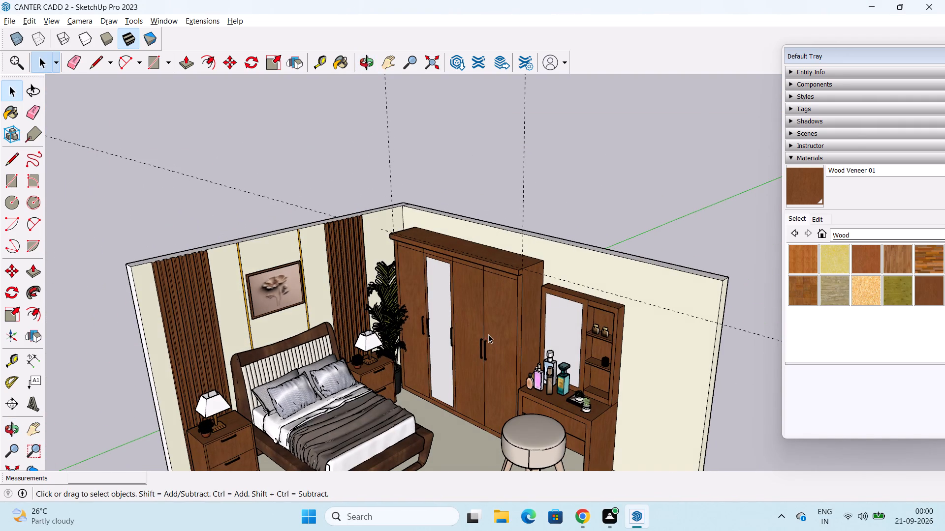
middle_click_drag(483, 334, 315, 273, "shift")
scroll(332, 254, "down", 2)
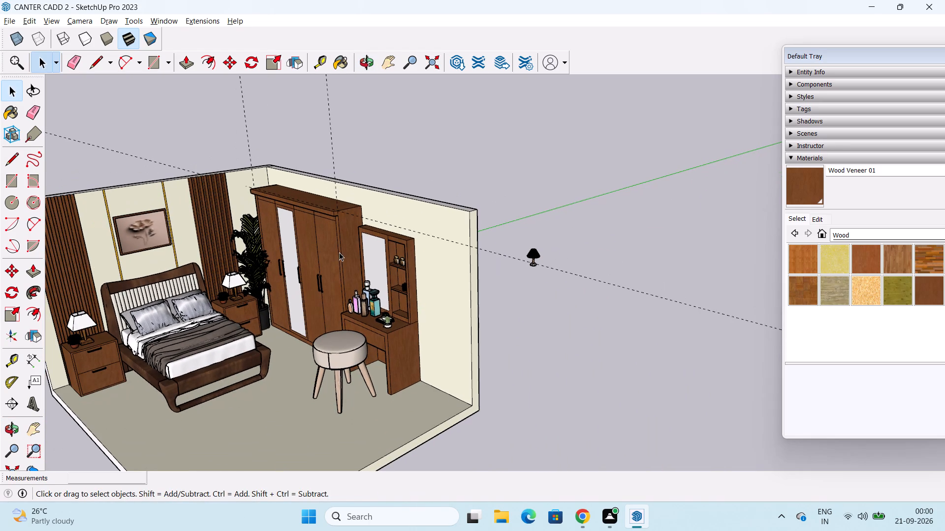
middle_click(333, 254)
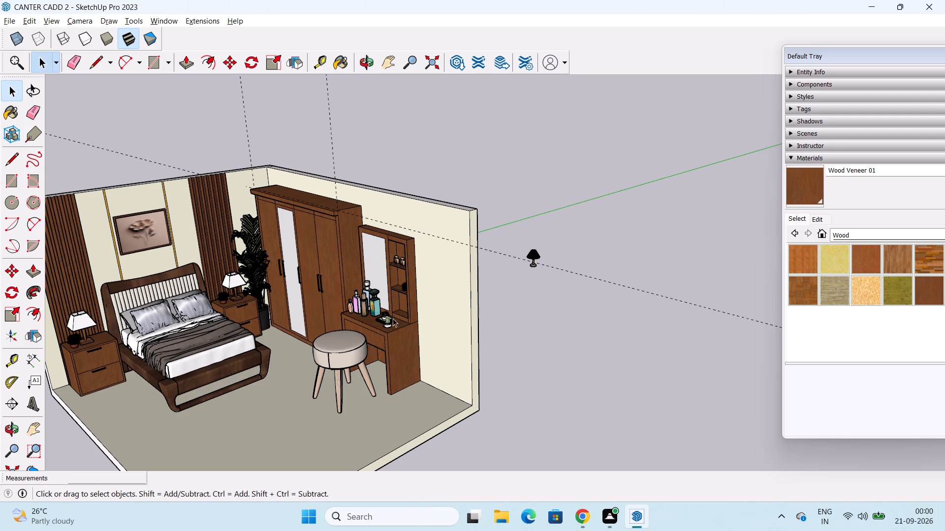
scroll(388, 320, "up", 2)
scroll(388, 320, "down", 2)
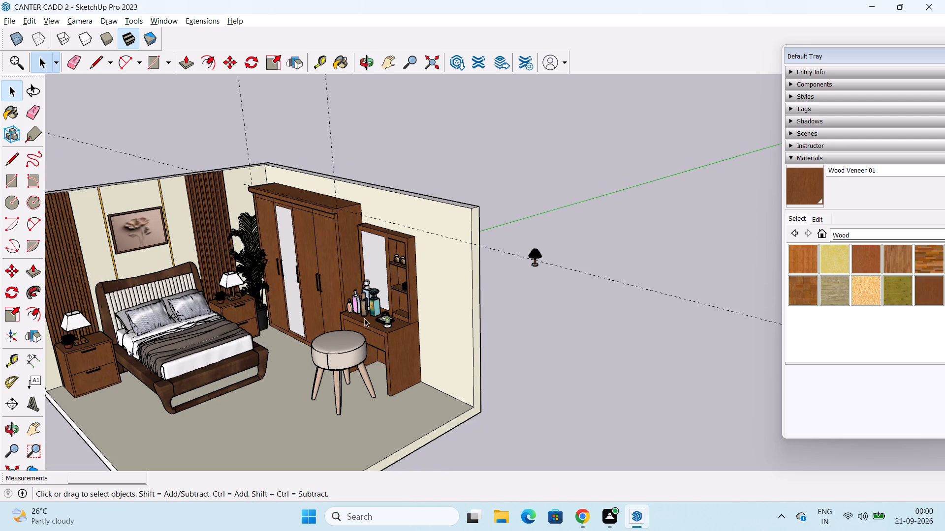
middle_click_drag(364, 318, 408, 306, "shift")
Switch to 3D Warehouse in Chrome and search the models for "flowers".
key("alt+Tab")
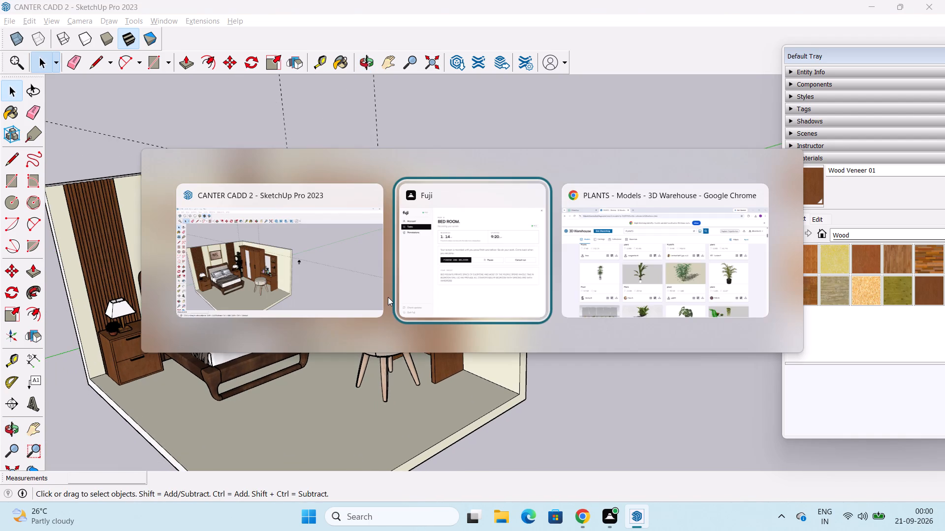
key("alt+Tab")
double_click(356, 112)
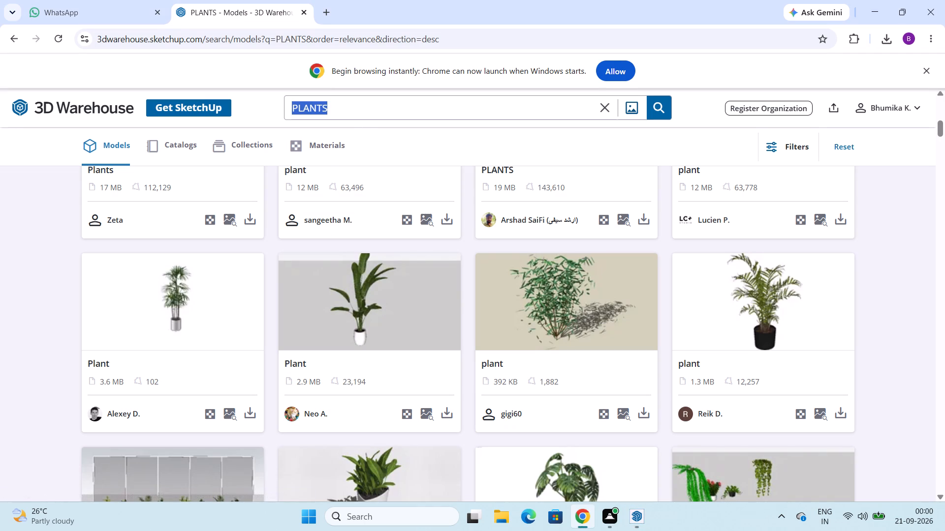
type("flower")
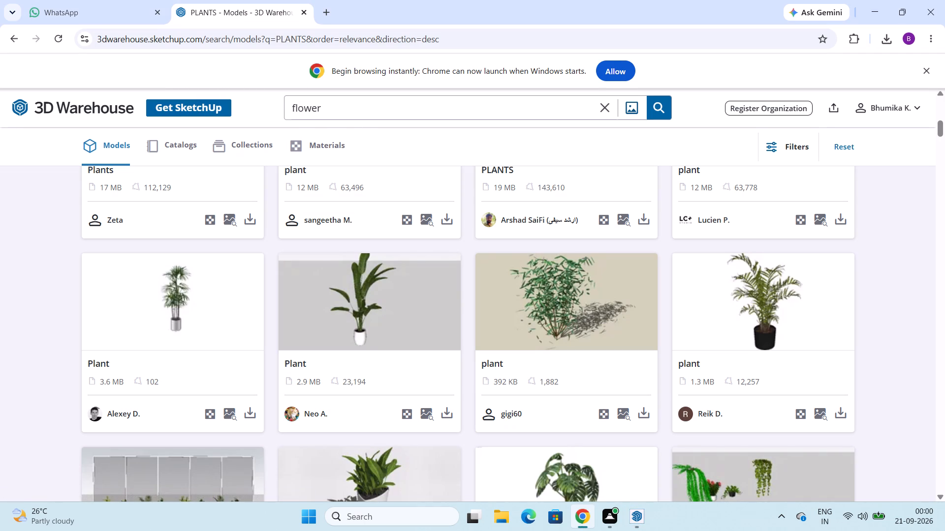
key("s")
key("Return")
Find the 13 MB "flowers" model with white blooms in a glass vase and download it as a SketchUp file.
scroll(412, 283, "up", 4)
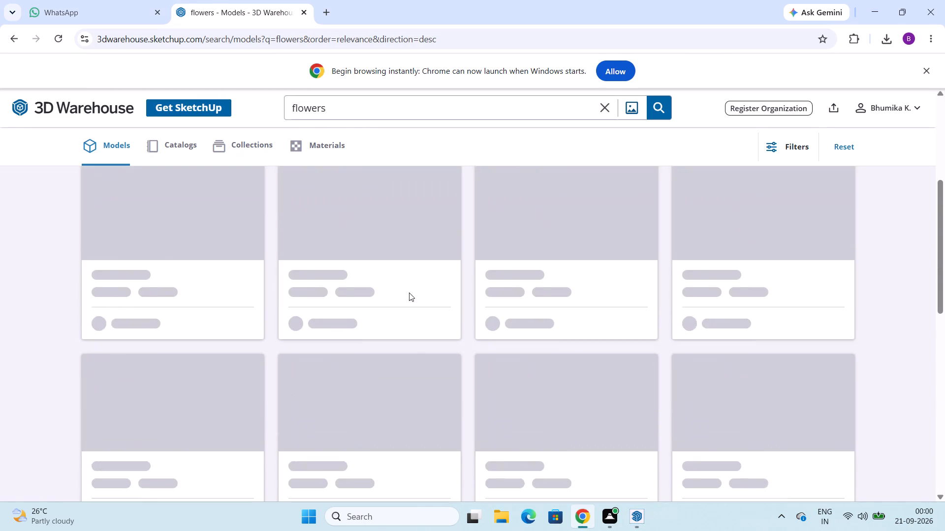
scroll(409, 293, "up", 11)
scroll(400, 294, "down", 4)
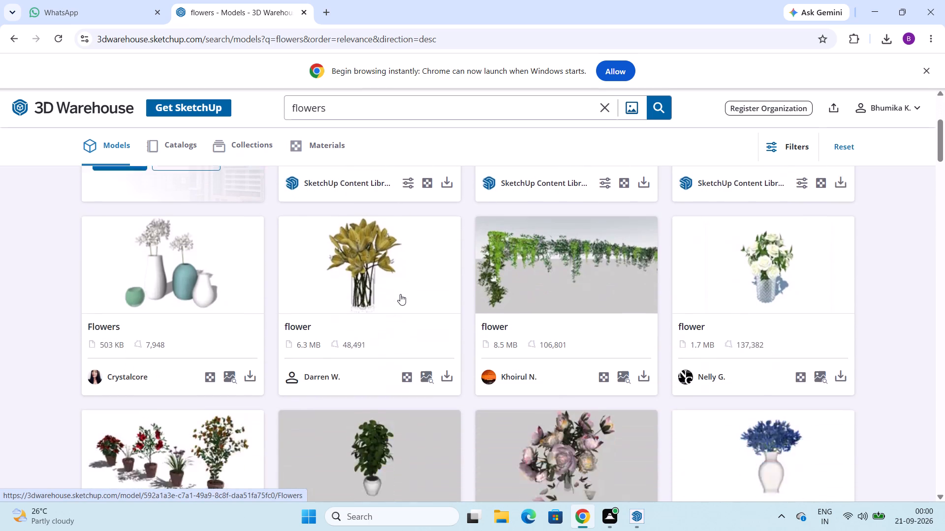
scroll(400, 294, "down", 2)
scroll(400, 294, "up", 5)
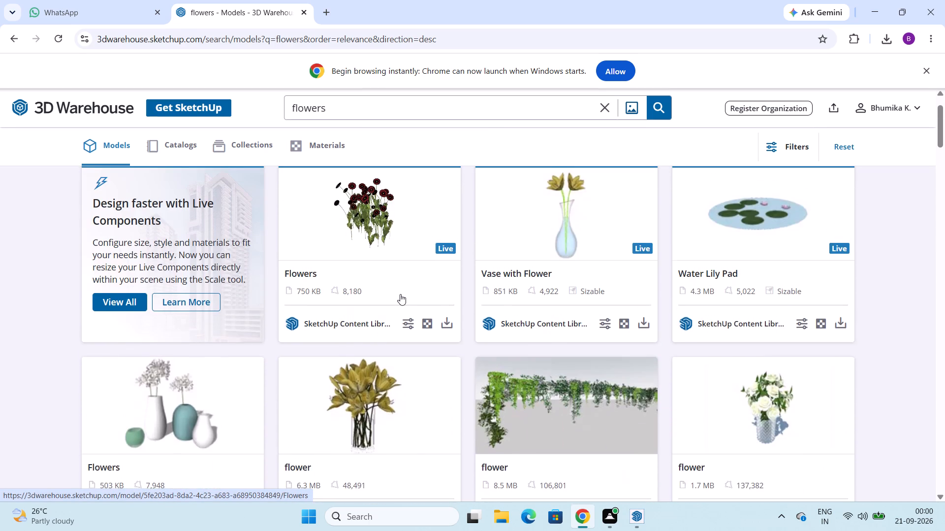
scroll(400, 294, "up", 3)
scroll(400, 294, "down", 2)
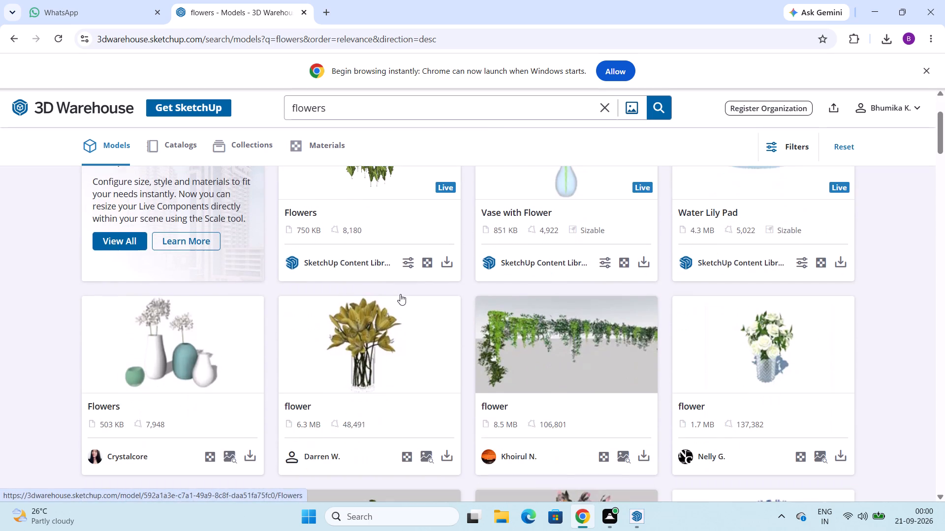
scroll(400, 294, "down", 9)
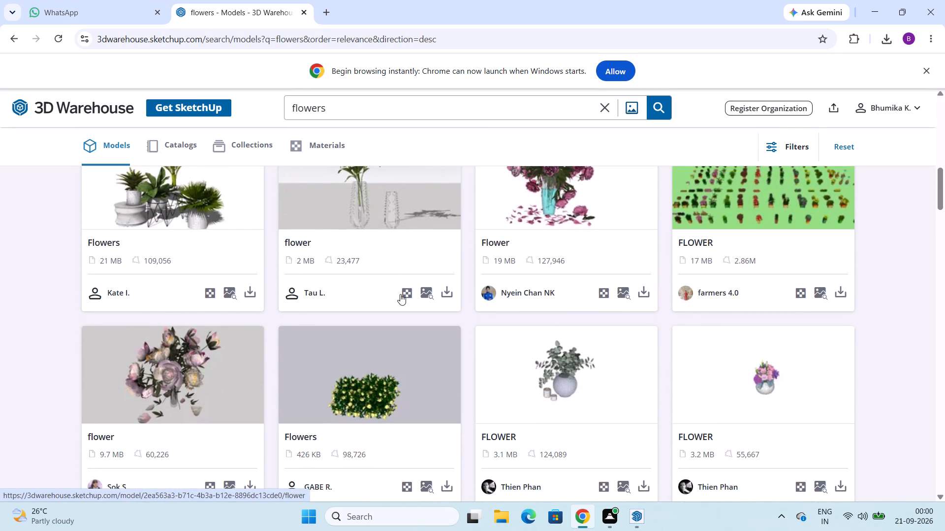
scroll(400, 294, "down", 6)
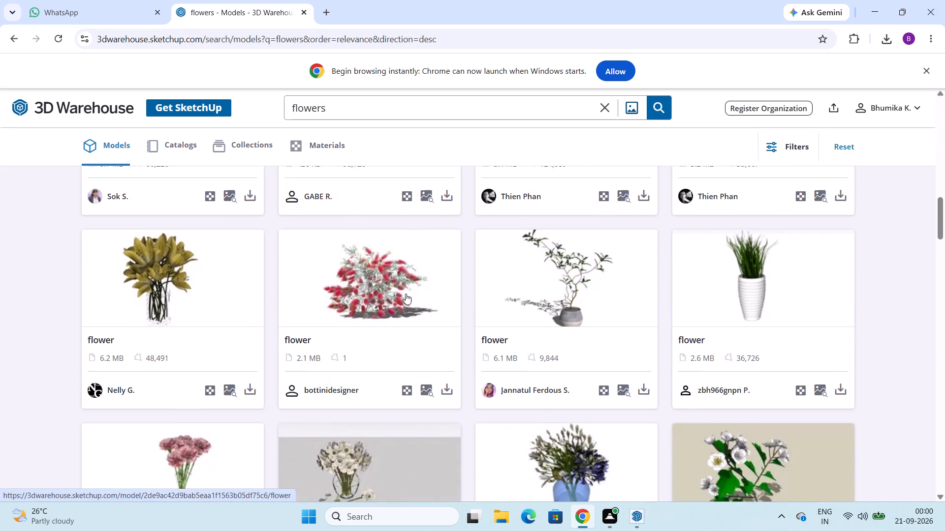
scroll(406, 294, "down", 3)
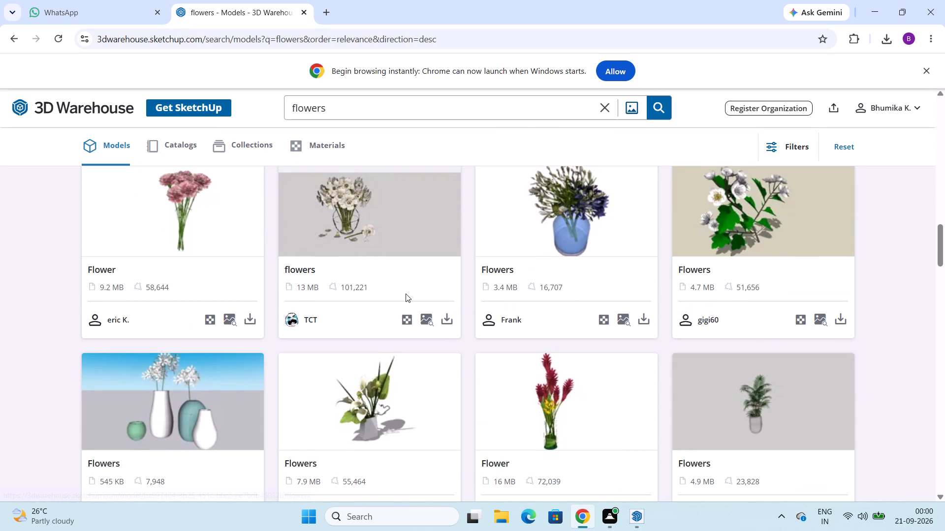
left_click(448, 316)
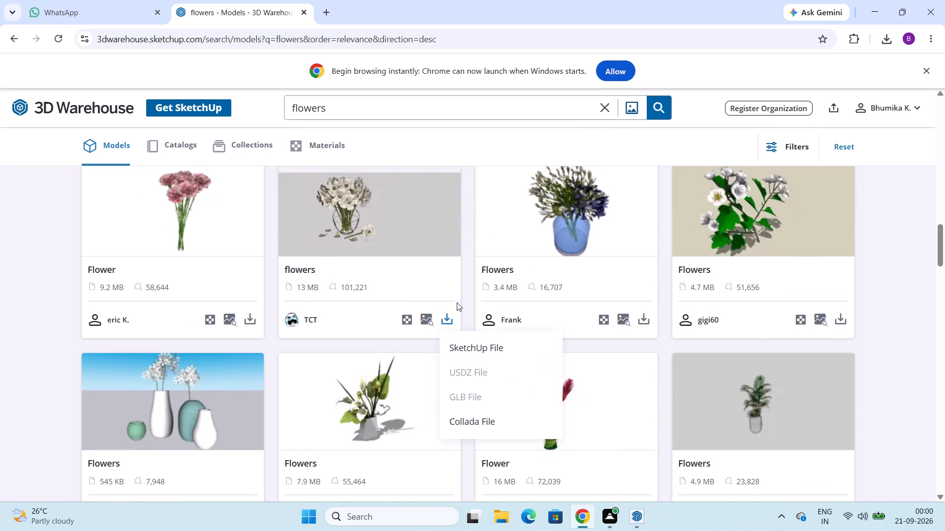
left_click(493, 346)
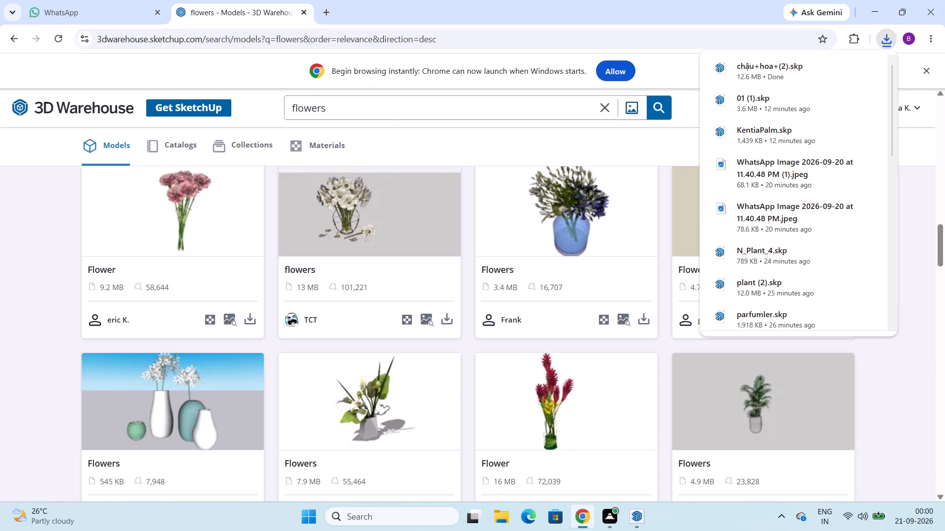
Back in SketchUp, import the chậu+hoa+(2) model from Downloads and place it on the floor near the foot of the bed.
key("alt+Tab")
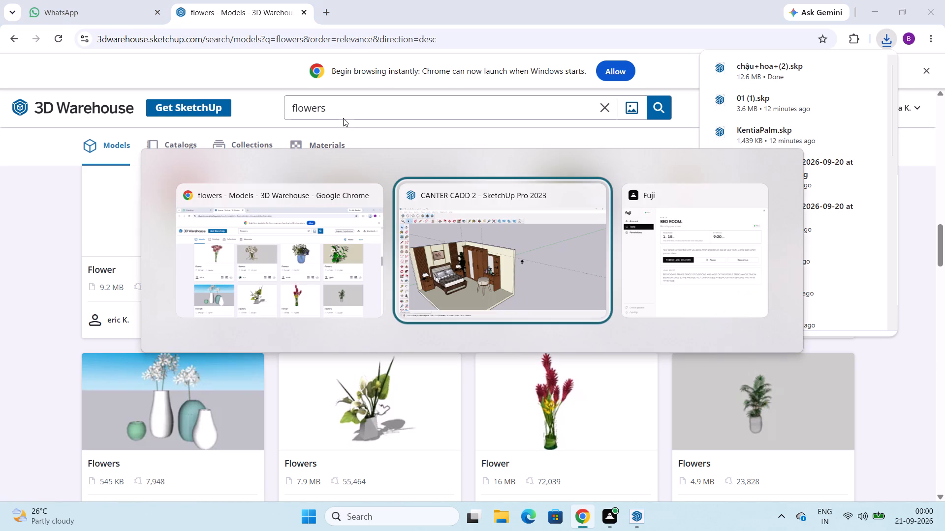
left_click(7, 23)
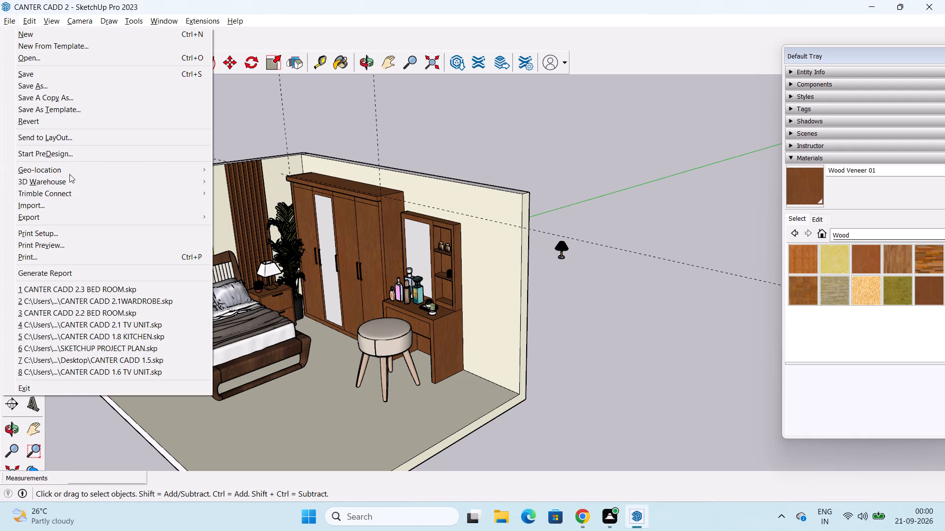
left_click(74, 206)
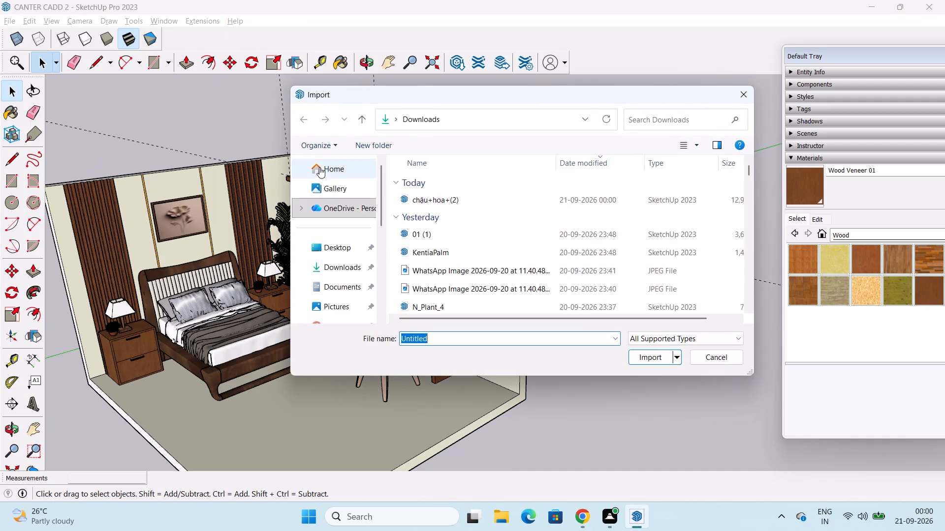
left_click(429, 200)
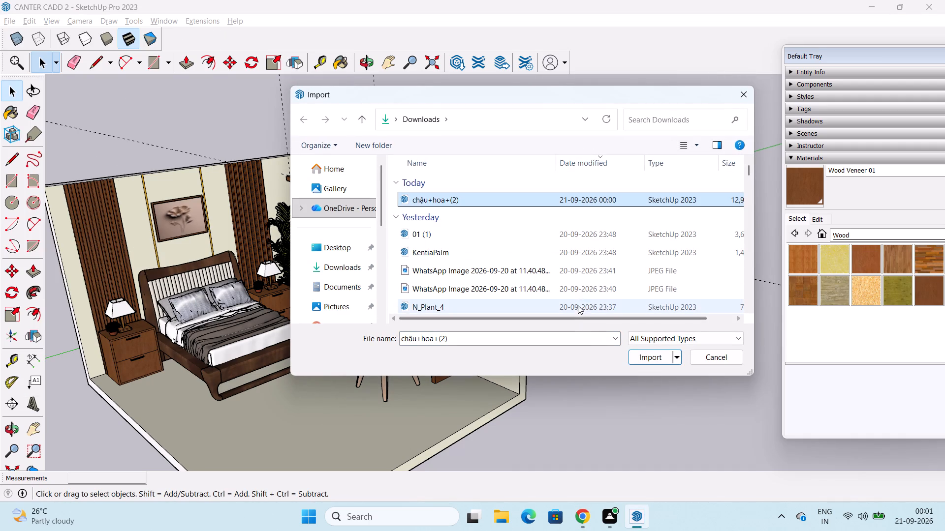
left_click(660, 358)
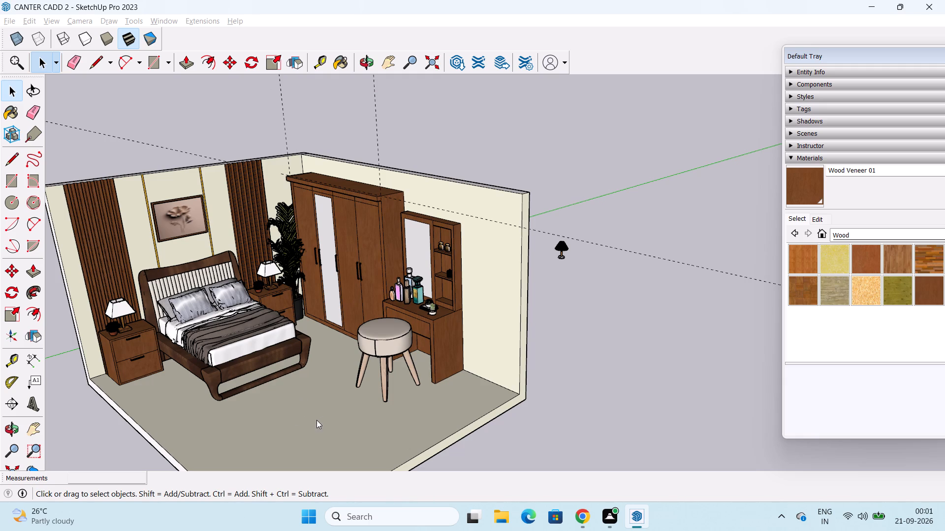
scroll(365, 372, "down", 3)
scroll(315, 382, "down", 2)
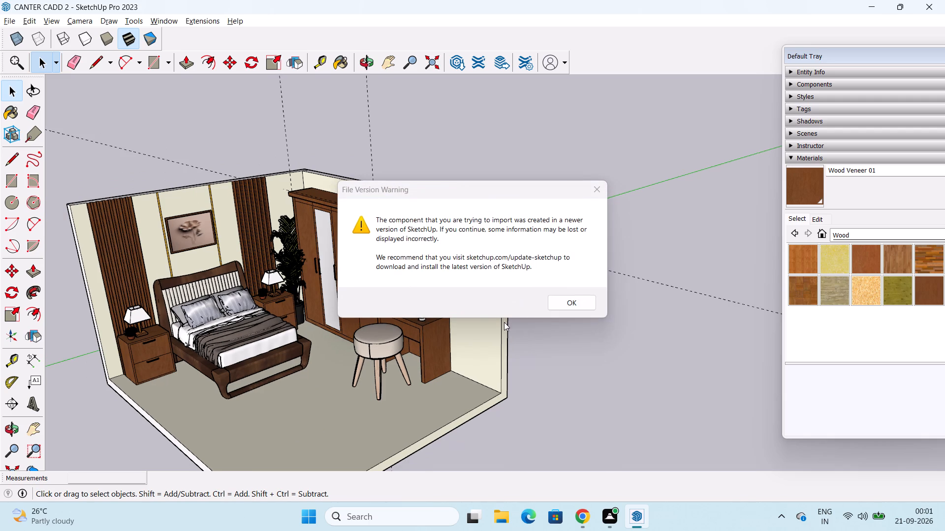
left_click(570, 302)
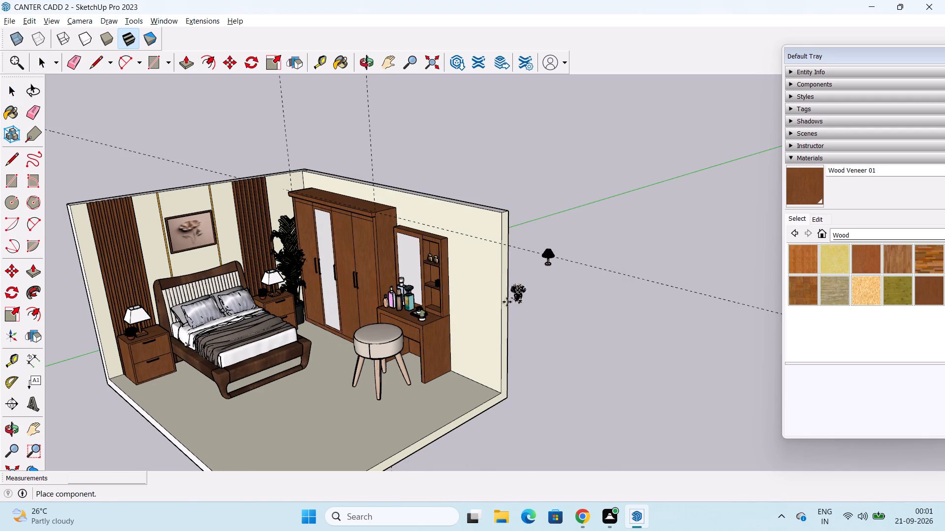
left_click(291, 403)
Scale down the flower vase to about 0.58 in blue, 0.69 in green and 0.78 in red.
scroll(300, 401, "up", 3)
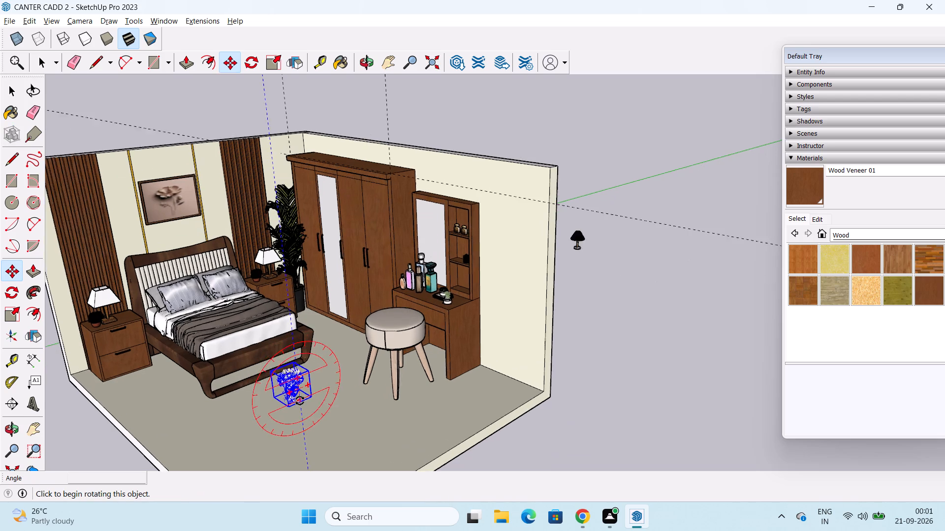
scroll(300, 401, "up", 3)
scroll(0, 265, "up", 1)
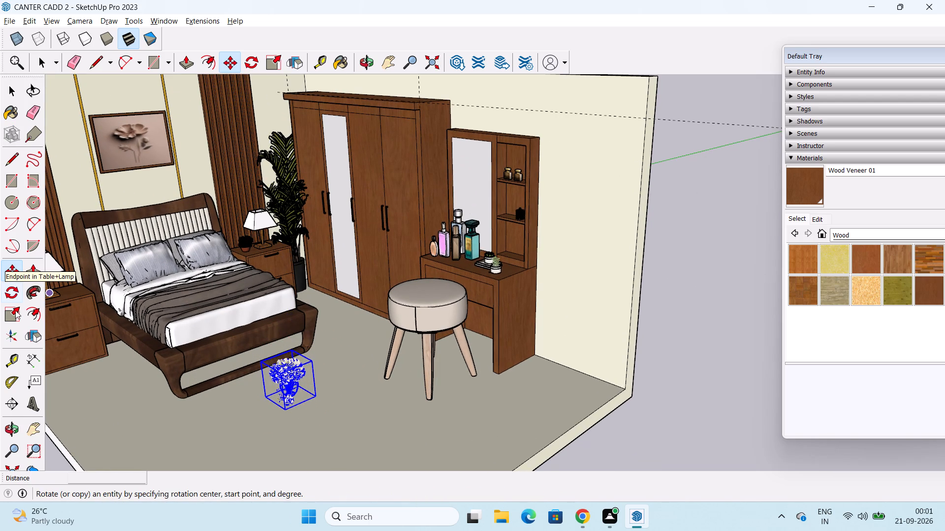
left_click(15, 313)
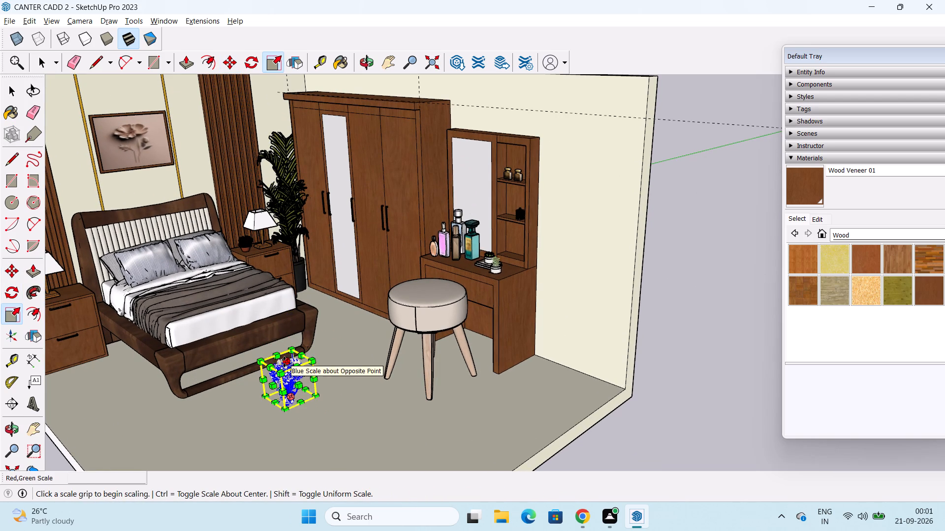
left_click_drag(284, 362, 287, 377)
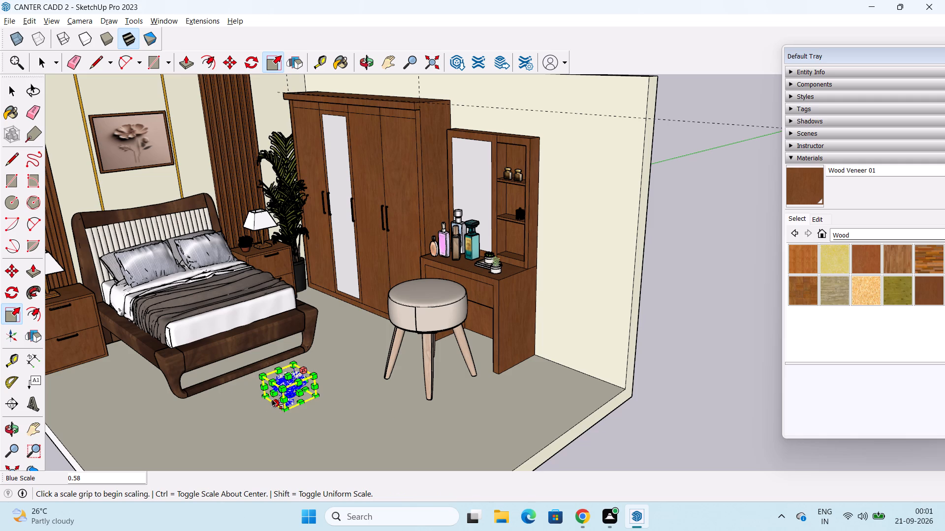
left_click_drag(272, 397, 285, 391)
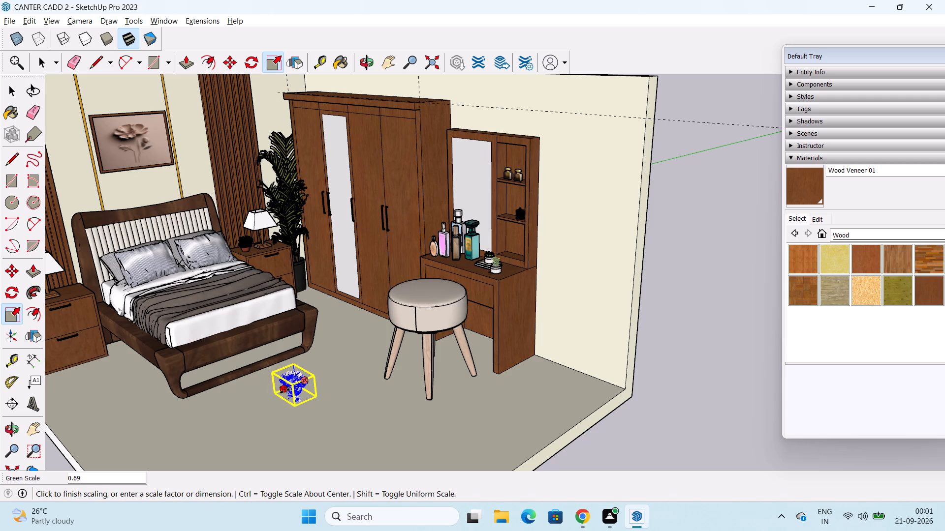
left_click_drag(304, 391, 300, 387)
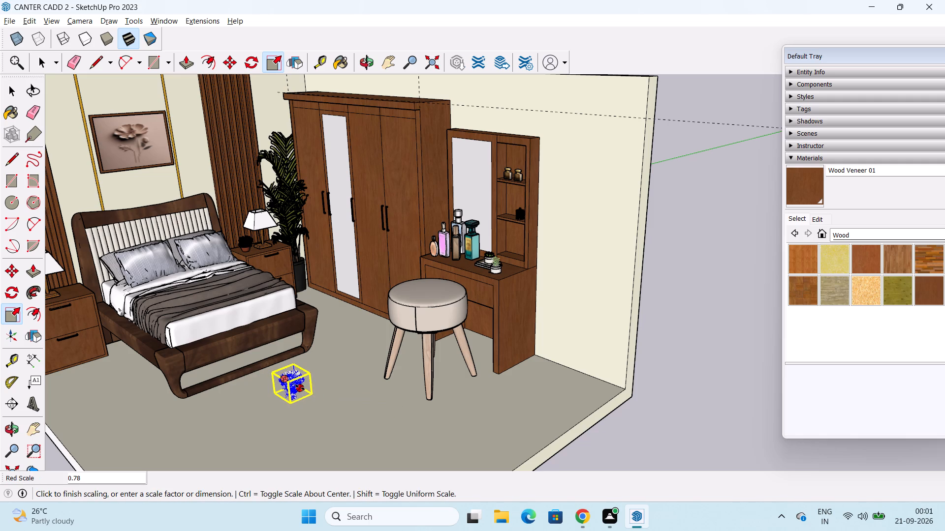
left_click_drag(300, 387, 299, 386)
key("space")
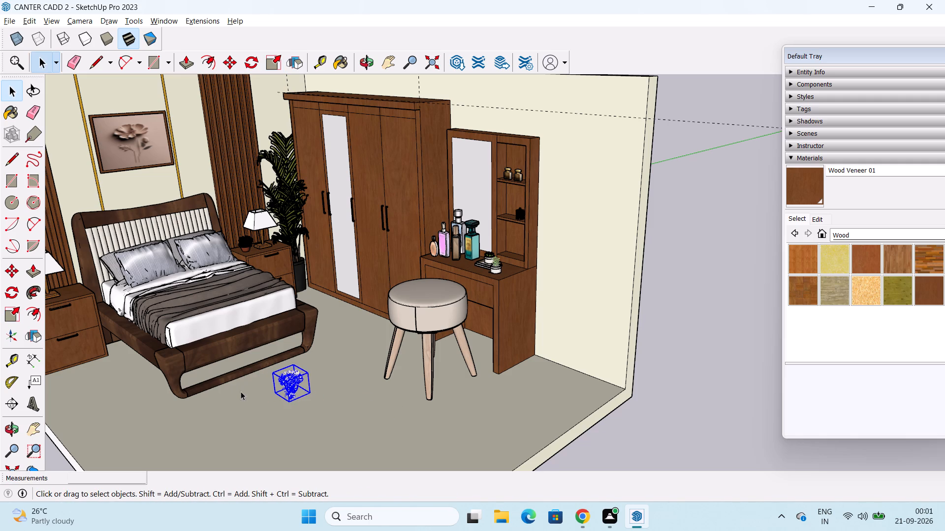
Move the flower vase from the floor into the lowest compartment of the dressing table's shelf unit.
left_click(10, 272)
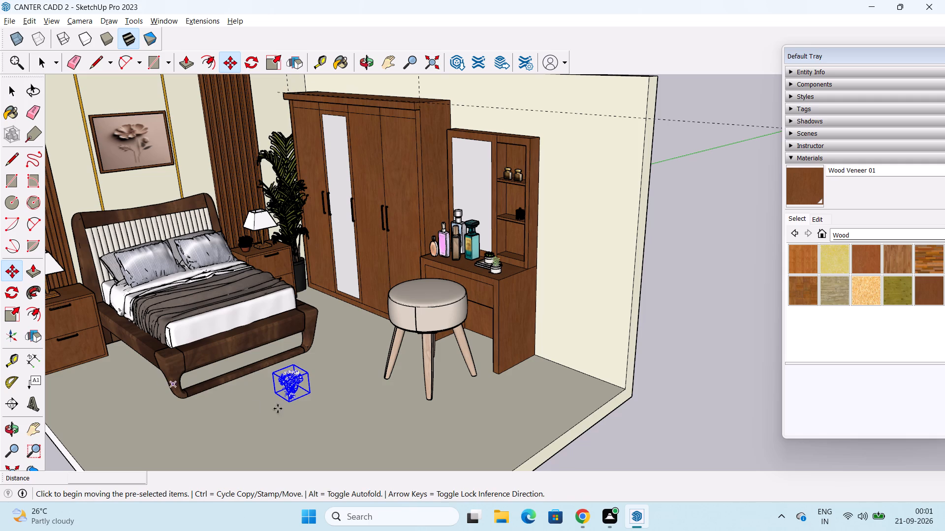
left_click(289, 400)
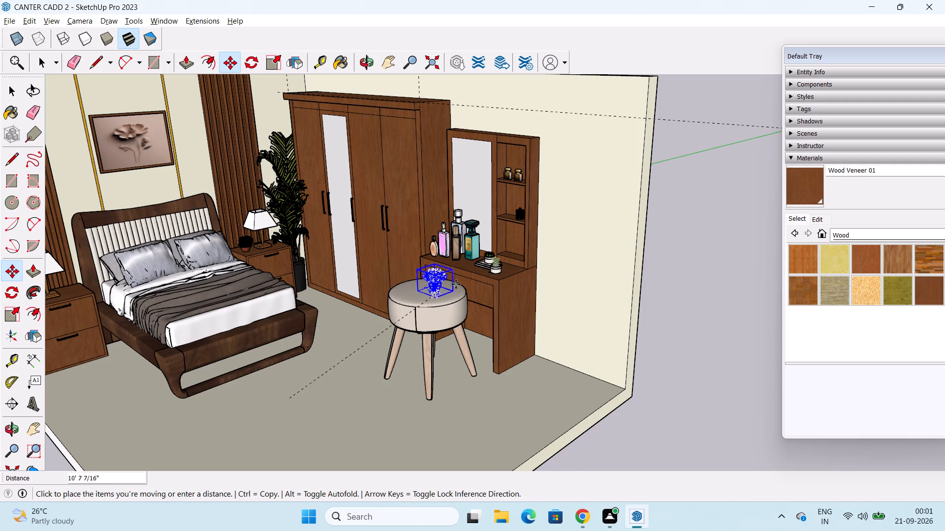
scroll(509, 261, "up", 11)
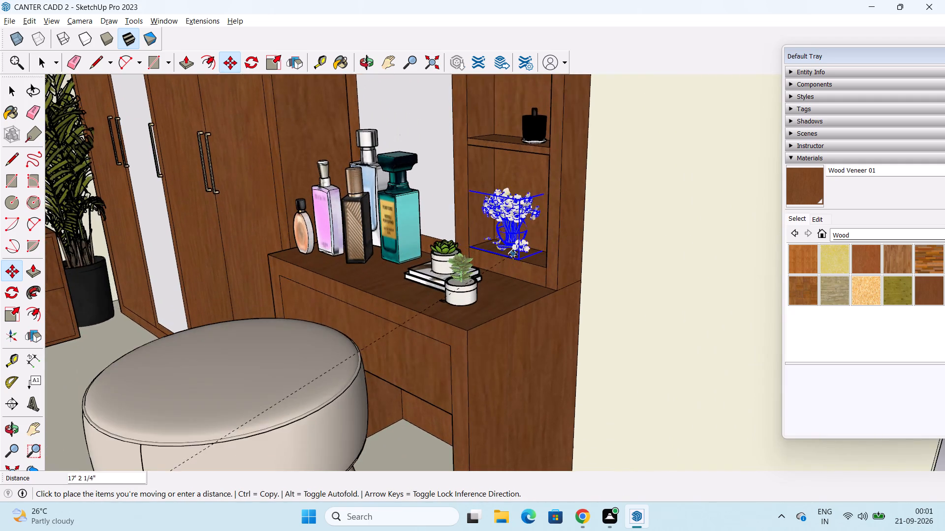
scroll(513, 254, "up", 3)
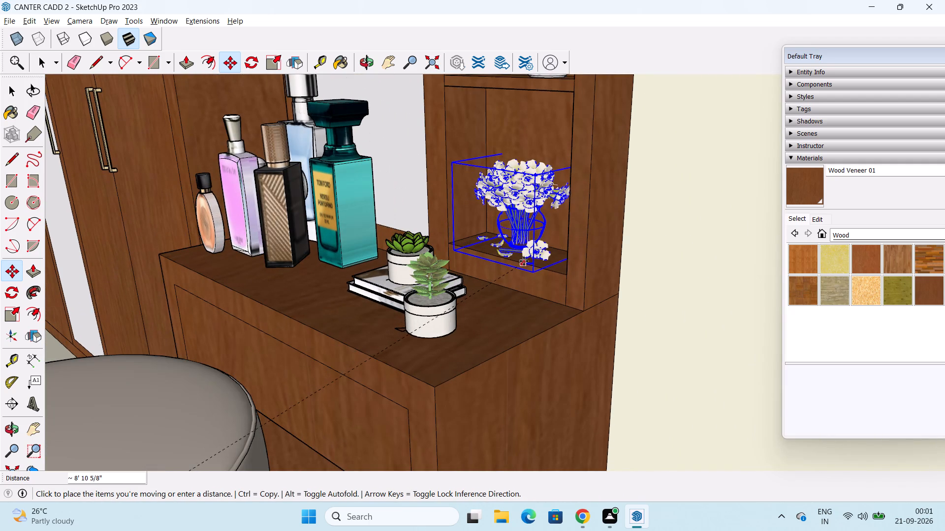
left_click(524, 262)
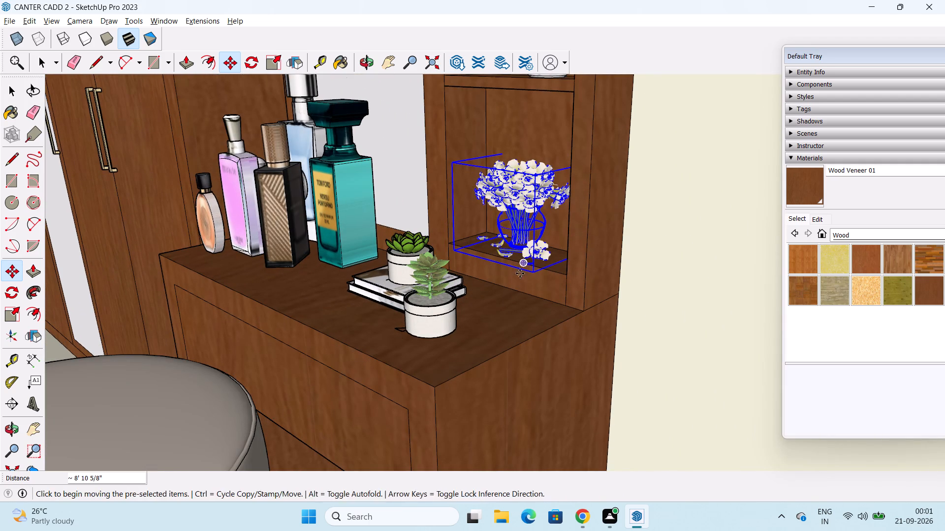
middle_click_drag(516, 280, 491, 281)
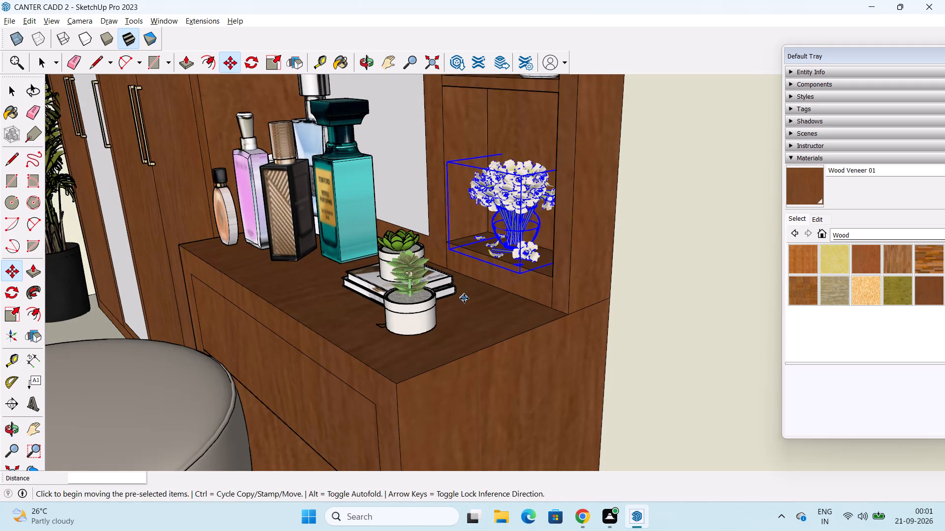
key("space")
left_click(309, 383)
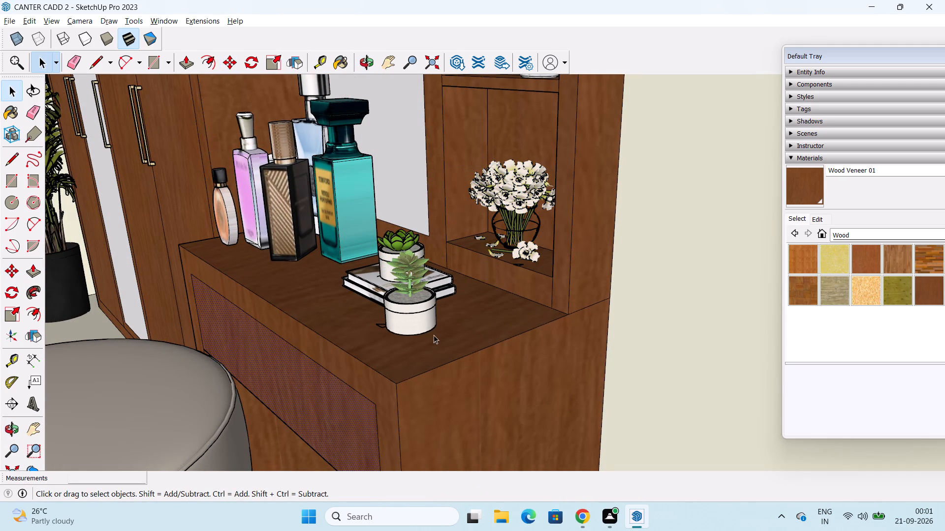
Examine the flower vase's placement in the shelf unit from the side and from across the room.
middle_click_drag(475, 272, 265, 241)
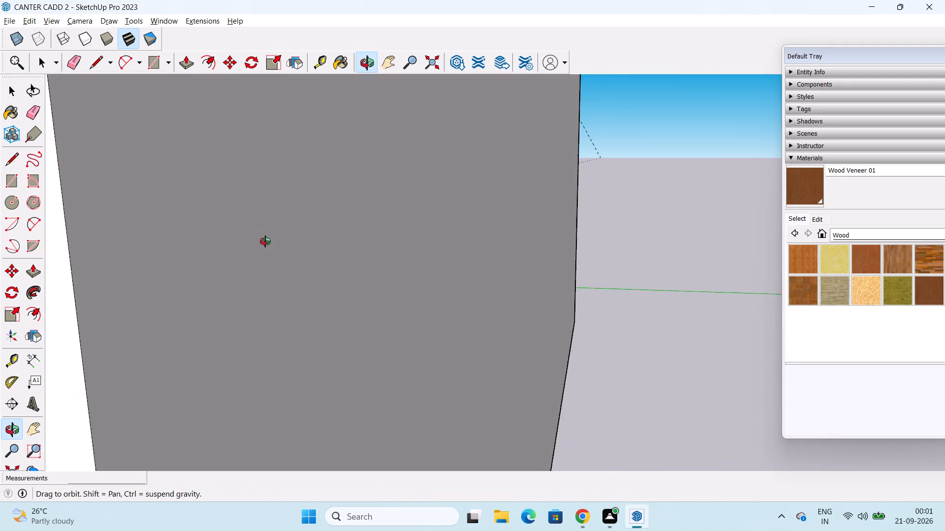
middle_click_drag(265, 241, 322, 255)
scroll(299, 227, "down", 3)
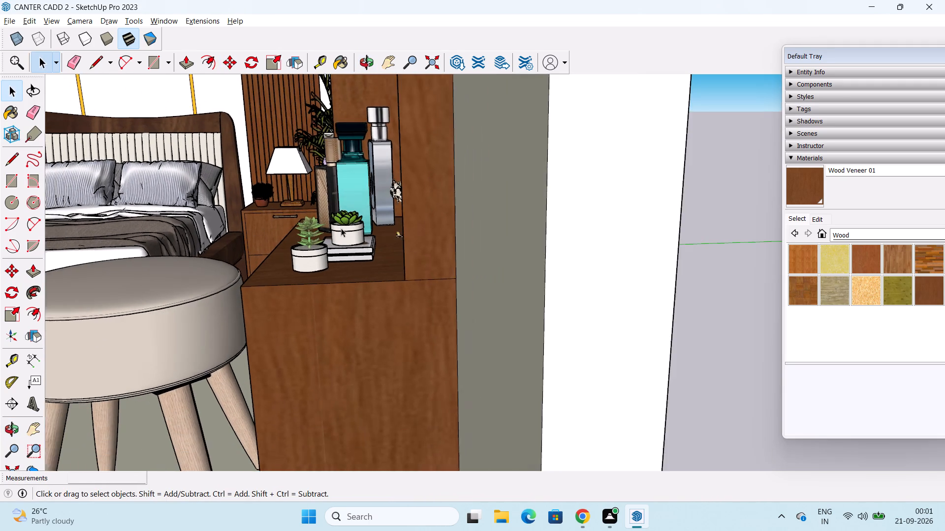
scroll(341, 228, "down", 3)
middle_click_drag(373, 221, 504, 245)
scroll(504, 245, "down", 4)
middle_click_drag(507, 239, 588, 172)
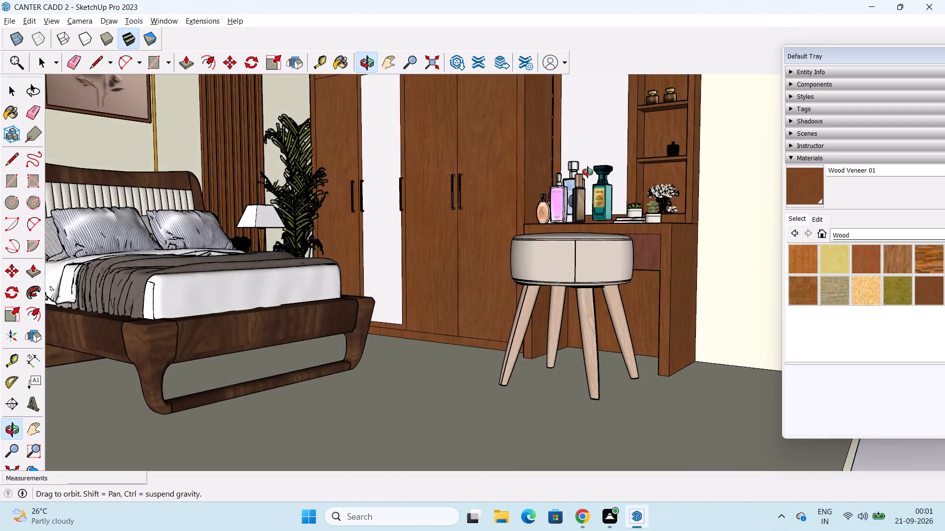
middle_click_drag(588, 172, 600, 206)
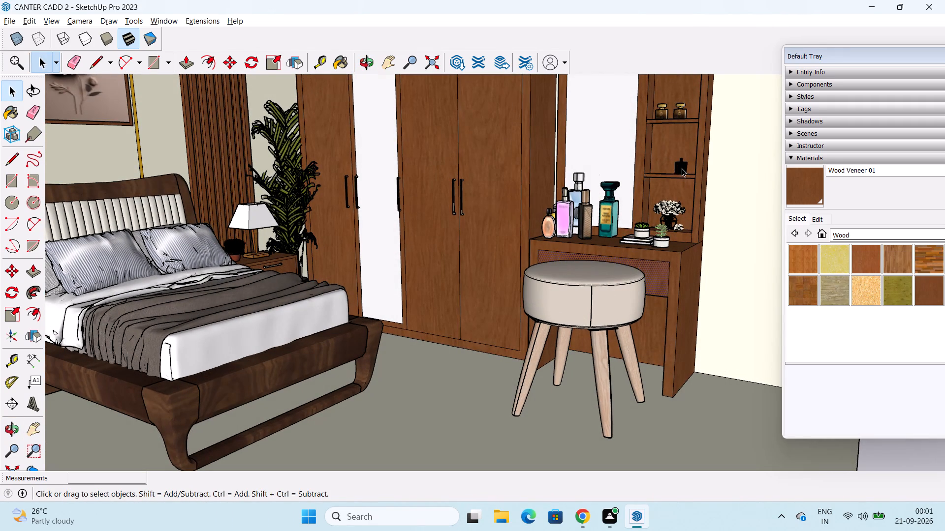
Enlarge the black candle on the middle shelf, making it taller and scaling about 1.5 in green and 1.3 in red.
left_click(682, 168)
scroll(679, 169, "up", 3)
middle_click_drag(679, 169, 683, 232)
left_click_drag(9, 313, 18, 304)
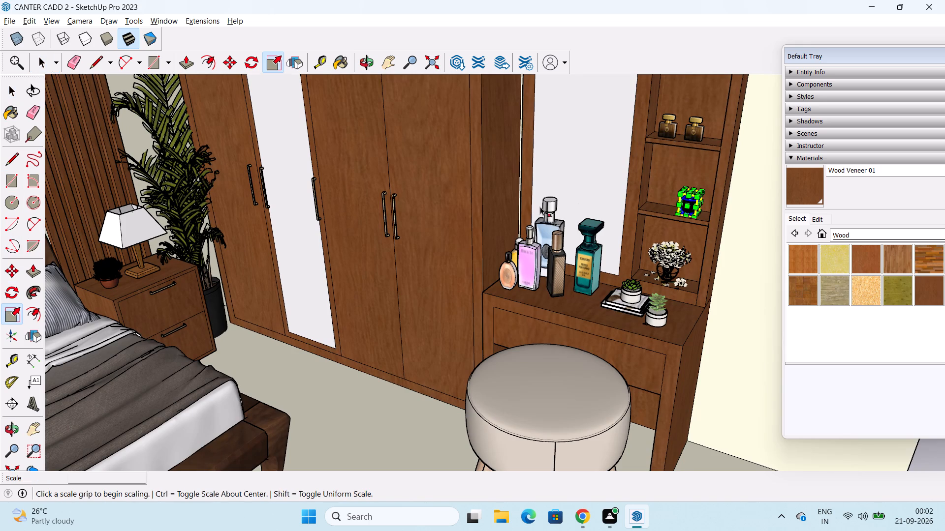
scroll(712, 161, "up", 1)
scroll(685, 194, "up", 8)
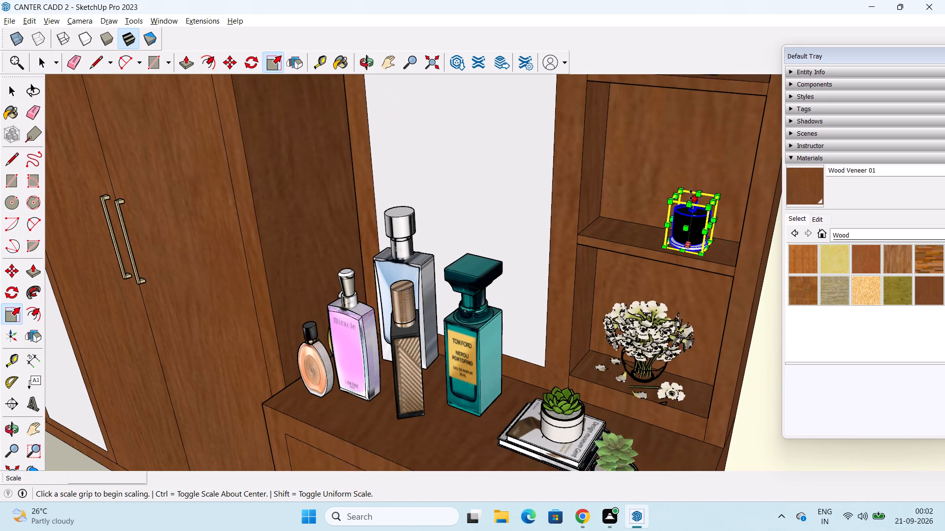
left_click_drag(695, 196, 696, 179)
left_click_drag(688, 218, 679, 223)
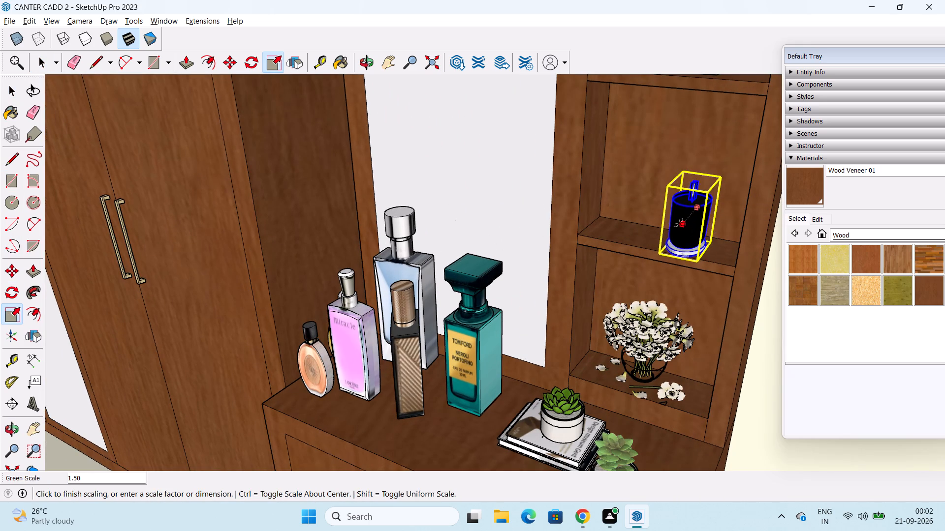
left_click_drag(679, 223, 677, 226)
middle_click_drag(678, 243, 549, 214)
left_click_drag(673, 237, 681, 243)
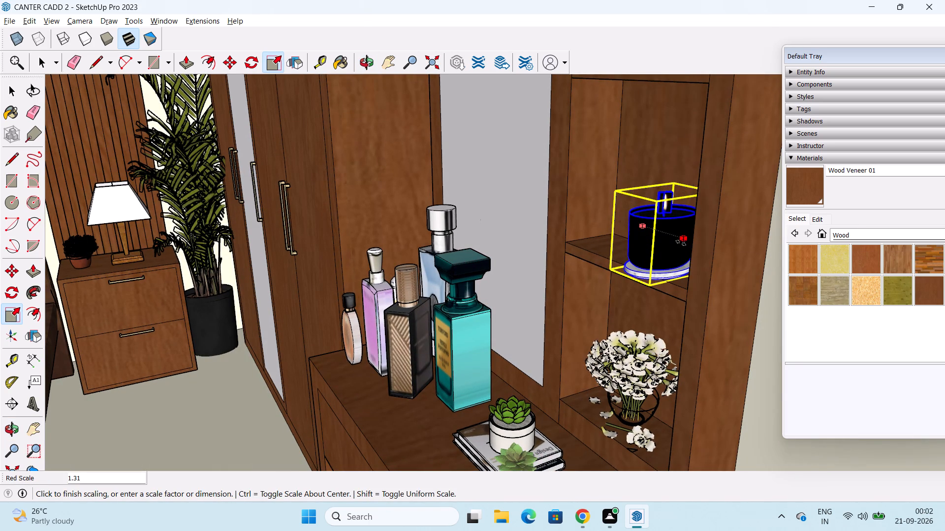
left_click_drag(681, 243, 684, 246)
scroll(649, 246, "down", 2)
middle_click_drag(649, 241, 724, 292)
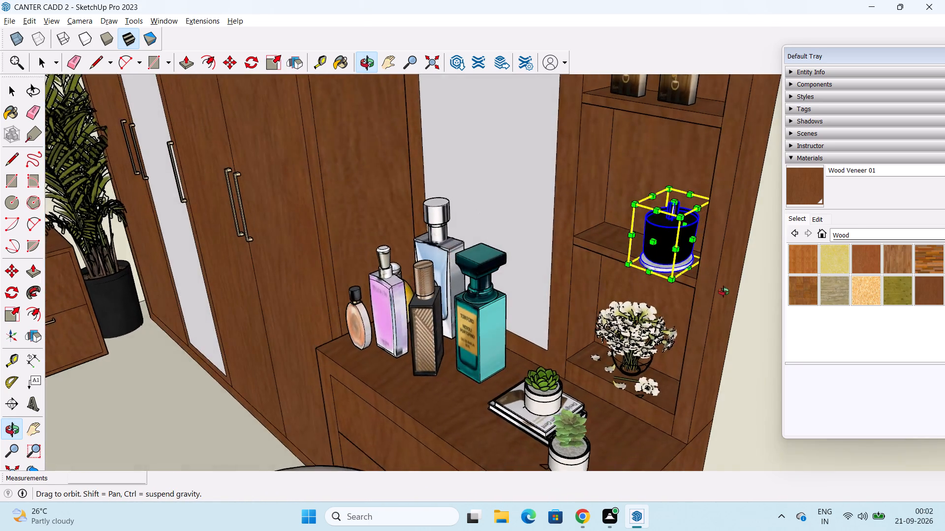
middle_click_drag(724, 292, 738, 384)
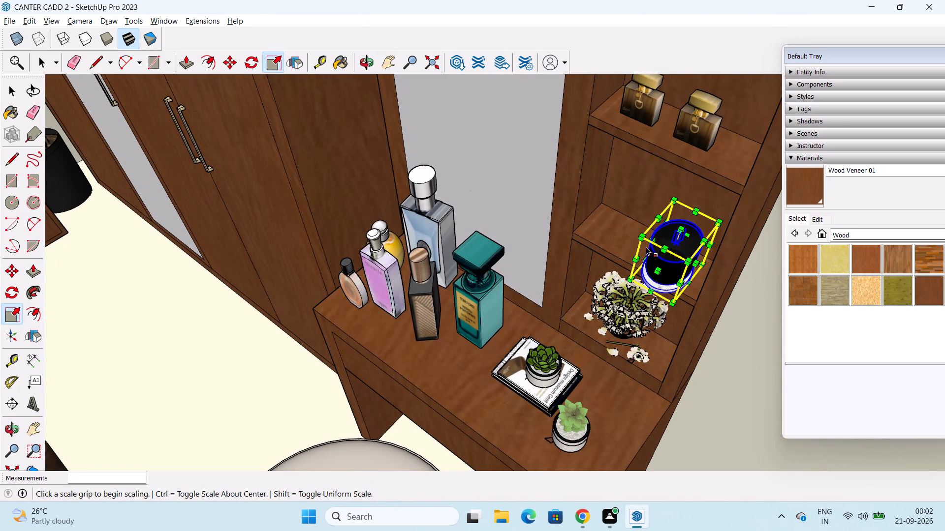
left_click_drag(651, 243, 638, 232)
Examine how the black candle fits in its shelf compartment from several angles.
middle_click_drag(645, 269, 531, 147)
middle_click_drag(272, 263, 405, 266)
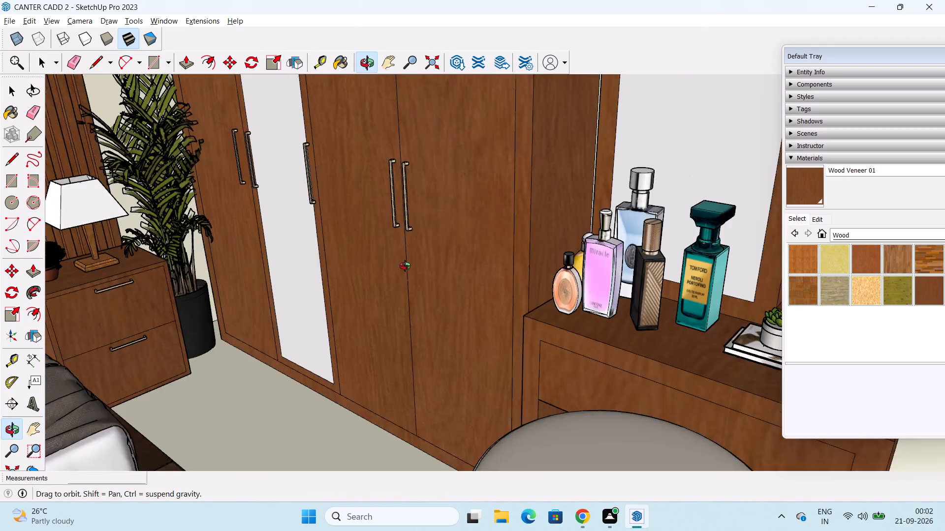
middle_click_drag(405, 266, 354, 265)
scroll(354, 253, "down", 4)
middle_click_drag(369, 244, 349, 249, "shift")
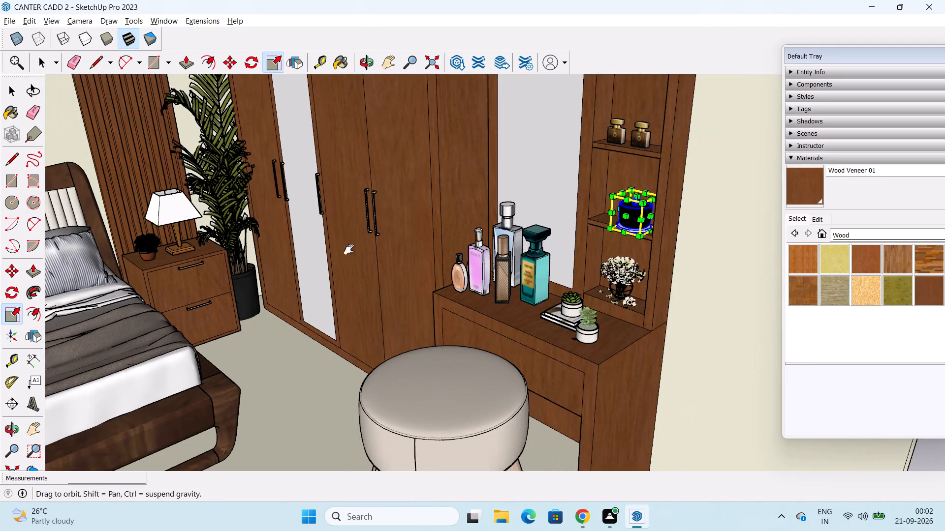
middle_click_drag(349, 249, 285, 281, "shift")
scroll(399, 295, "up", 3)
middle_click_drag(422, 288, 491, 362)
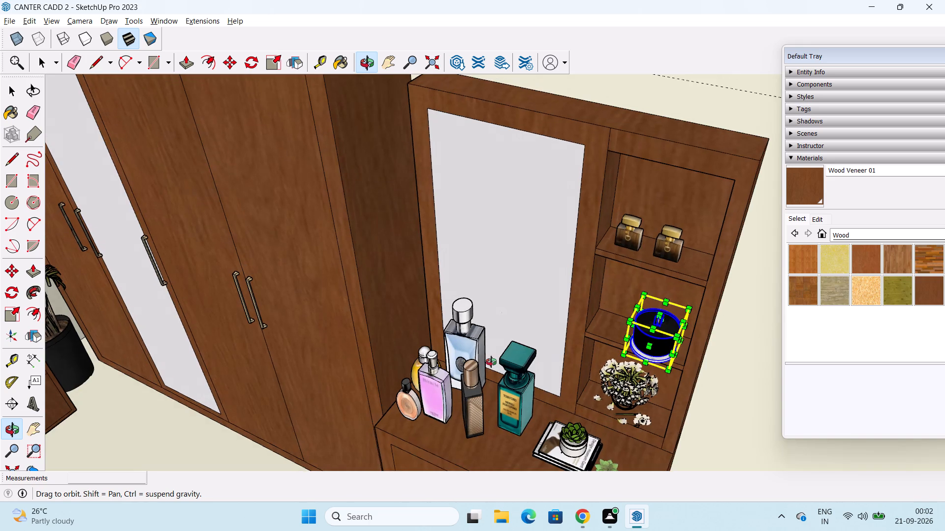
middle_click_drag(491, 362, 645, 381)
middle_click_drag(528, 326, 569, 337)
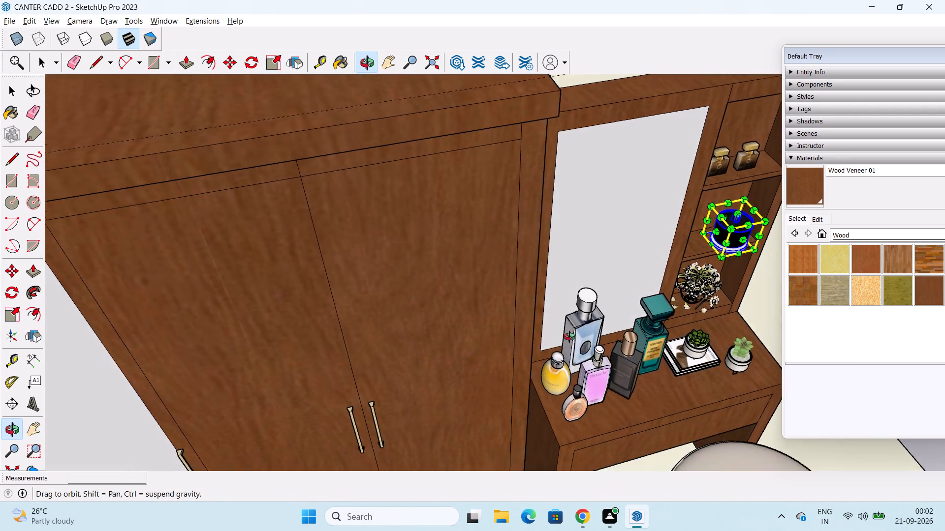
middle_click_drag(569, 337, 625, 313)
middle_click_drag(639, 291, 426, 363, "shift")
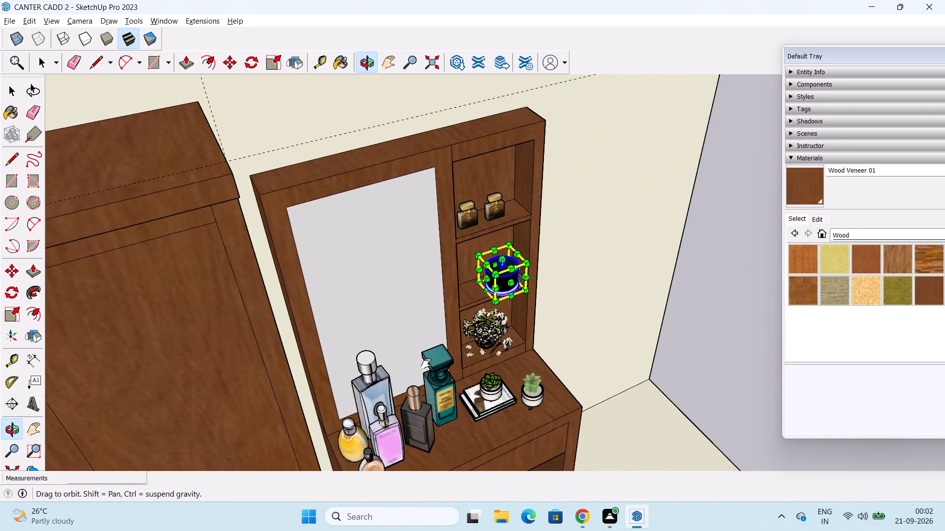
middle_click_drag(426, 363, 429, 361, "shift")
scroll(515, 298, "up", 7)
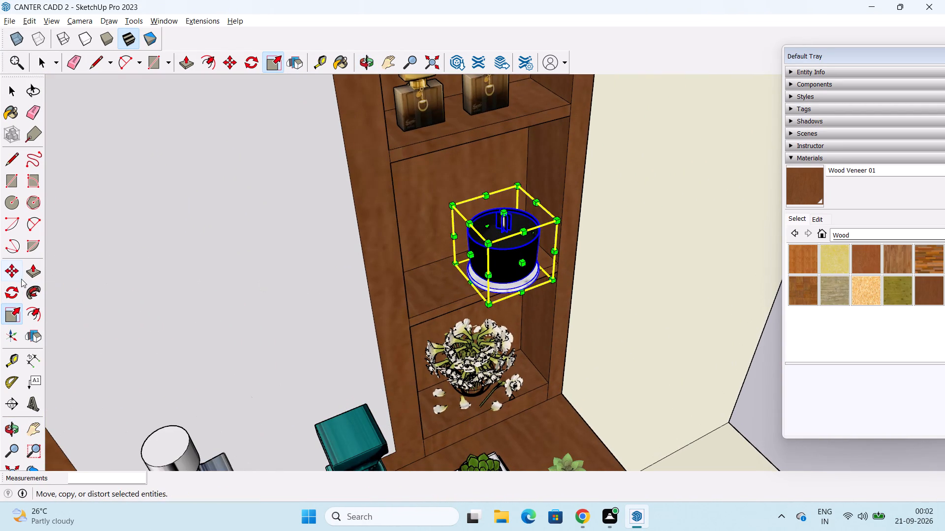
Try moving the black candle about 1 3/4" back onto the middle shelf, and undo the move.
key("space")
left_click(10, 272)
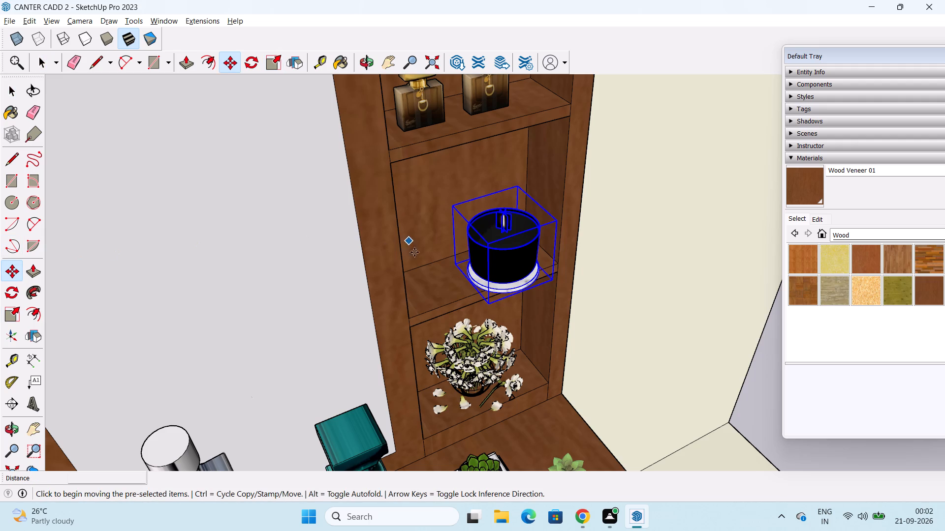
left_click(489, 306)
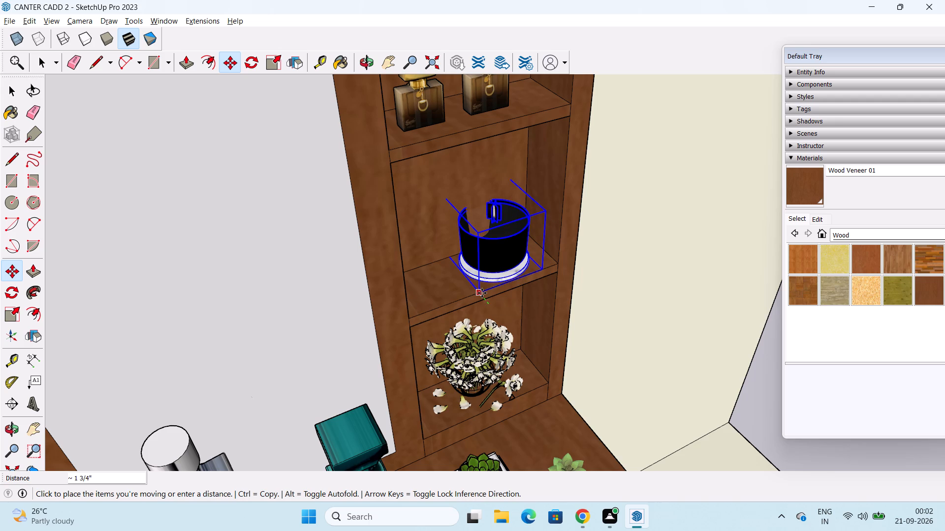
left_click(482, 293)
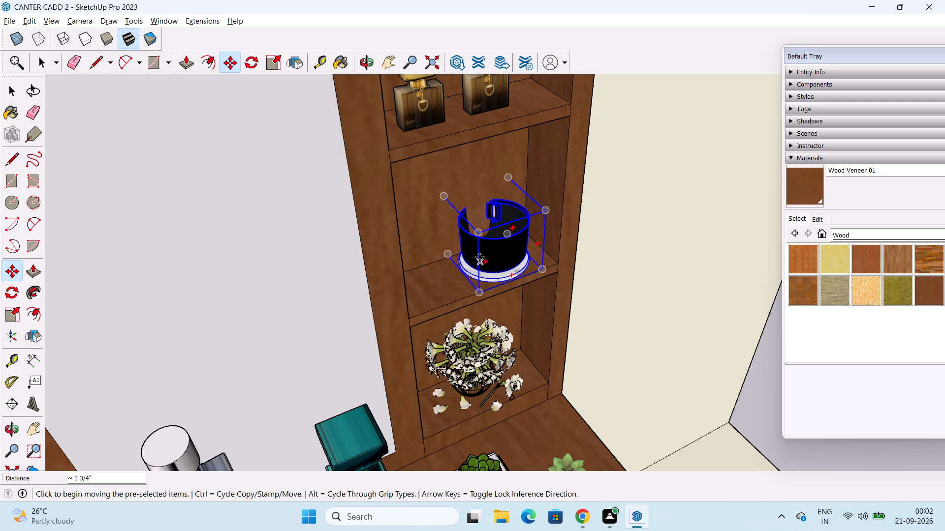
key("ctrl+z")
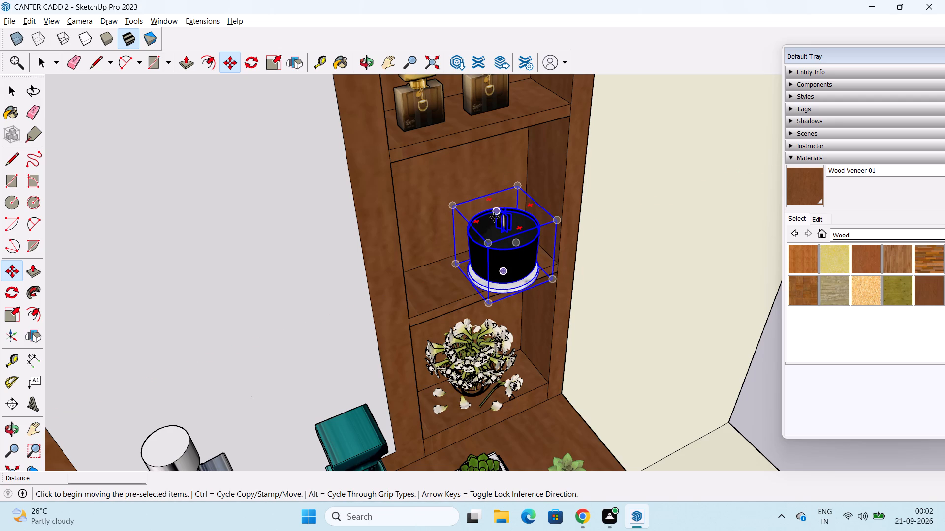
Scale down the black candle in the green direction and to about 0.8 in the red direction.
left_click(8, 314)
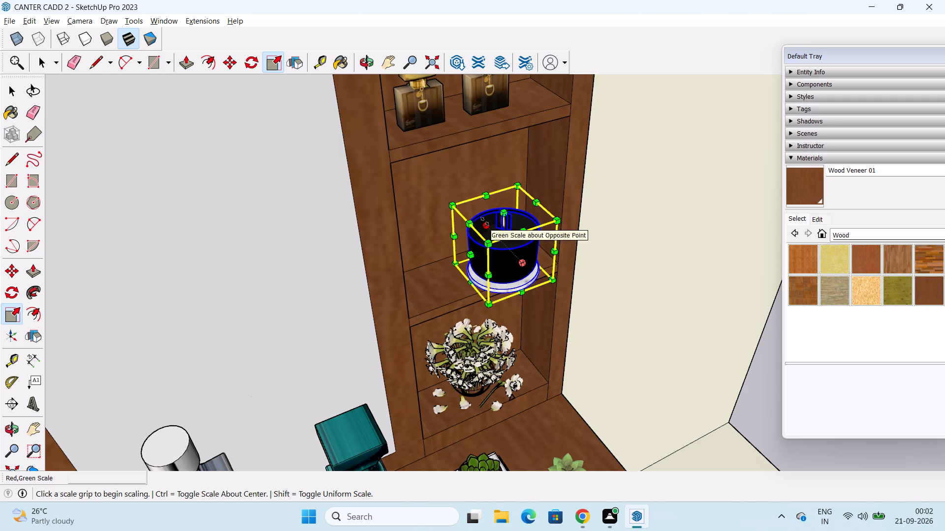
left_click_drag(486, 224, 496, 231)
left_click_drag(472, 259, 488, 257)
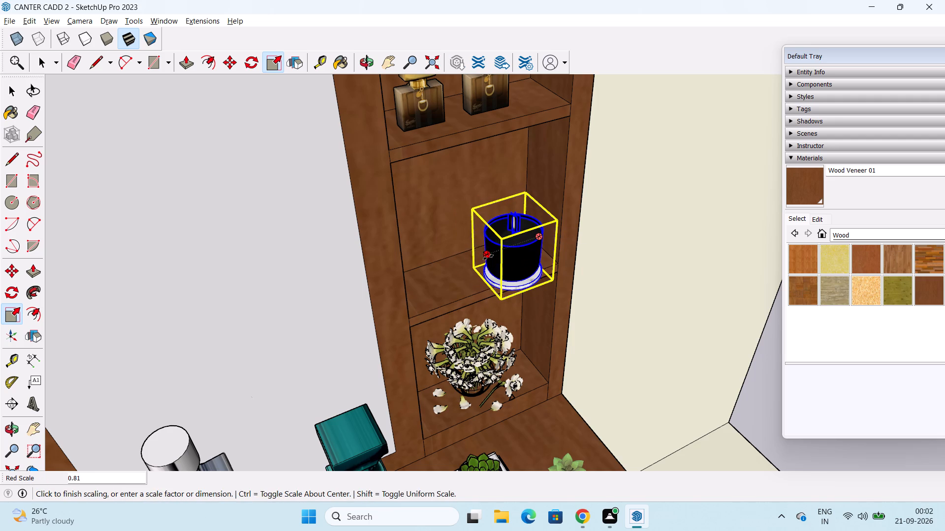
left_click_drag(488, 257, 492, 256)
key("space")
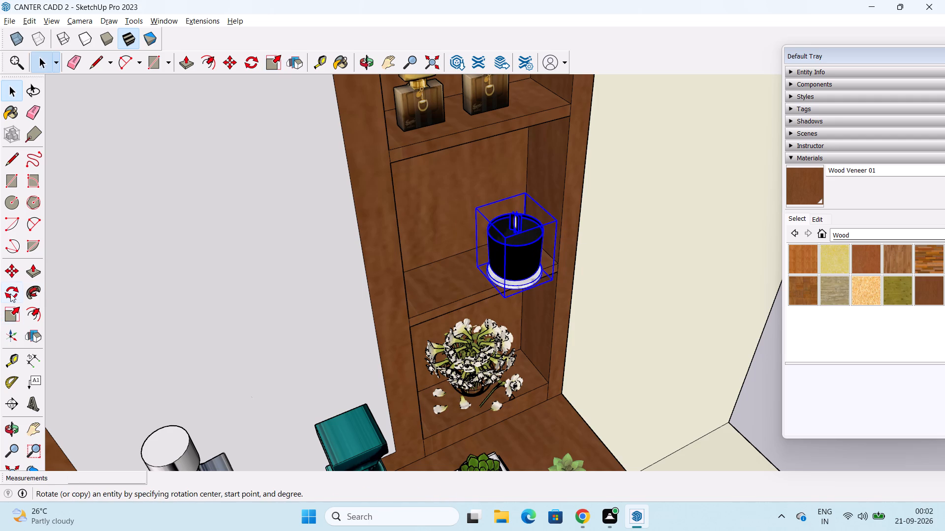
Move the black candle about 1 3/4" so its front base corner meets the middle shelf's front edge.
left_click(16, 272)
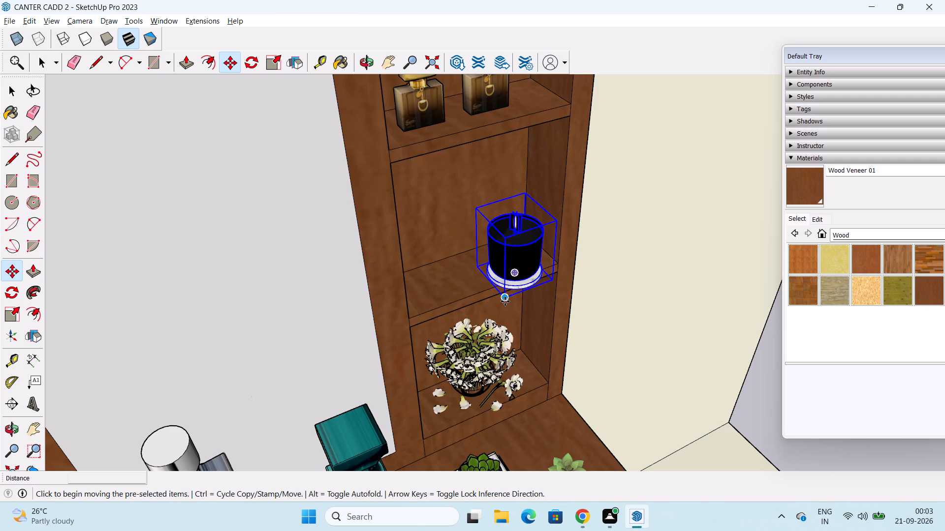
left_click(505, 301)
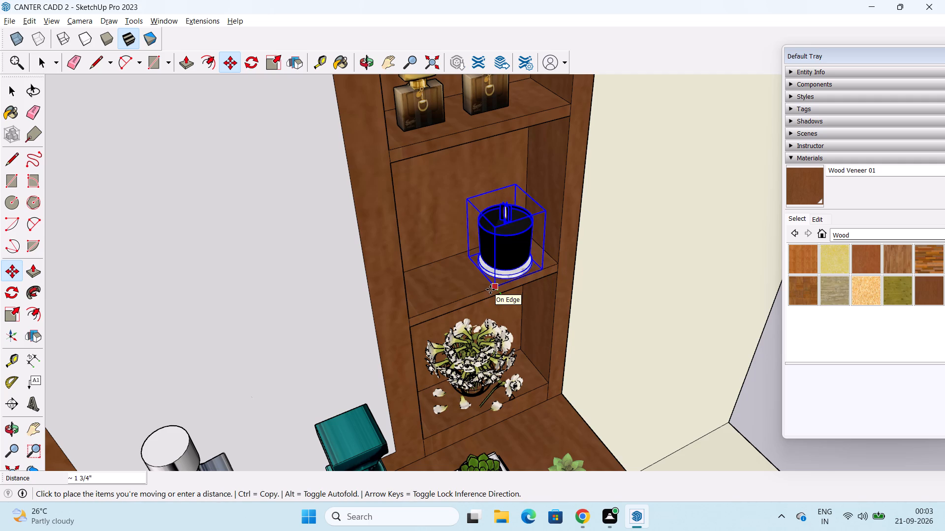
left_click(490, 290)
Copy the black candle about 5 9/16" along the middle shelf, placing the copy beside the original on the mirror side.
middle_click_drag(491, 285, 487, 285)
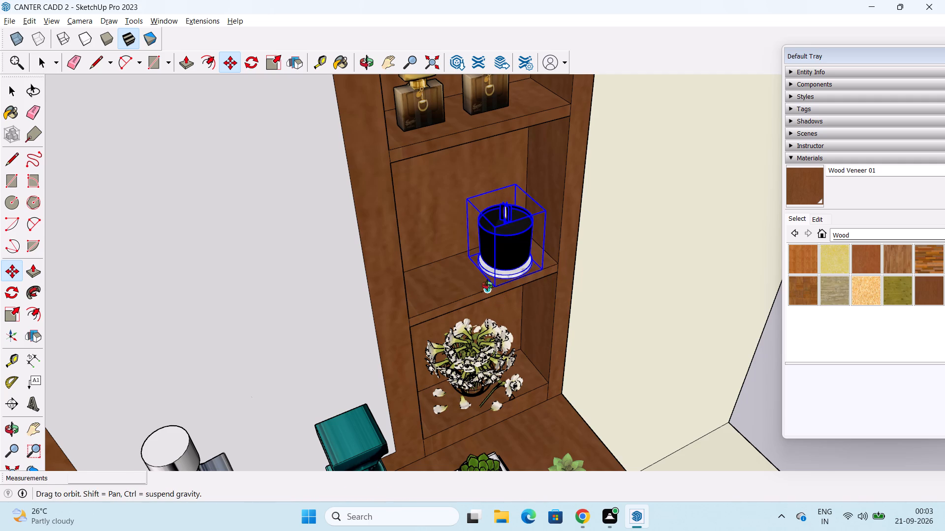
middle_click_drag(487, 285, 448, 294)
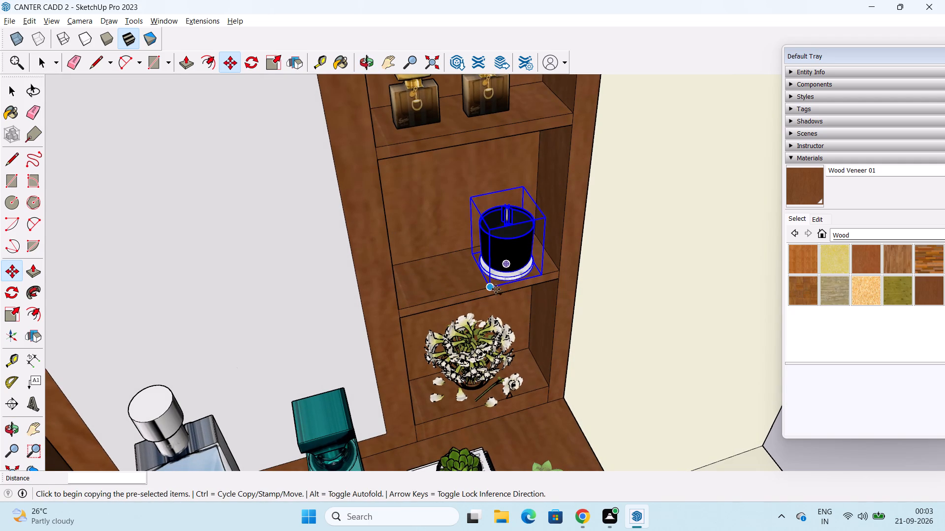
left_click(493, 289)
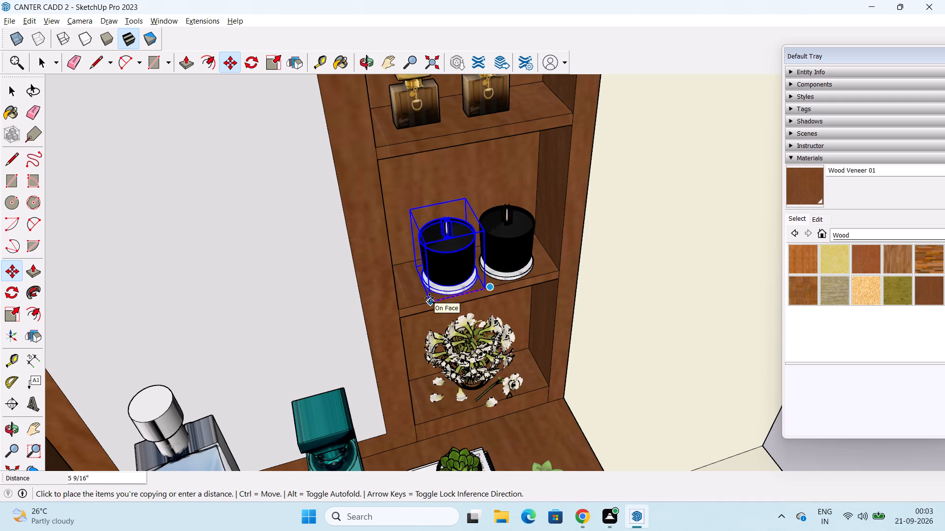
left_click(429, 298)
left_click_drag(430, 298, 453, 301)
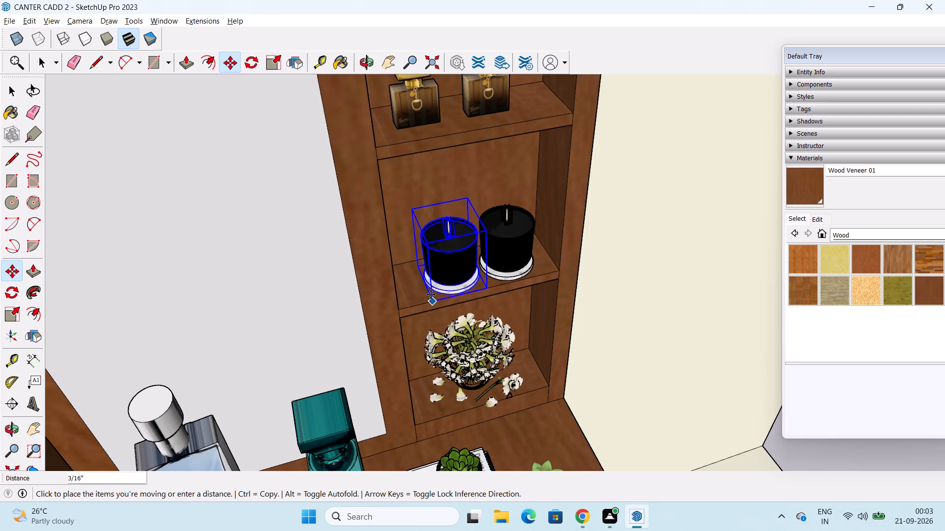
left_click(426, 295)
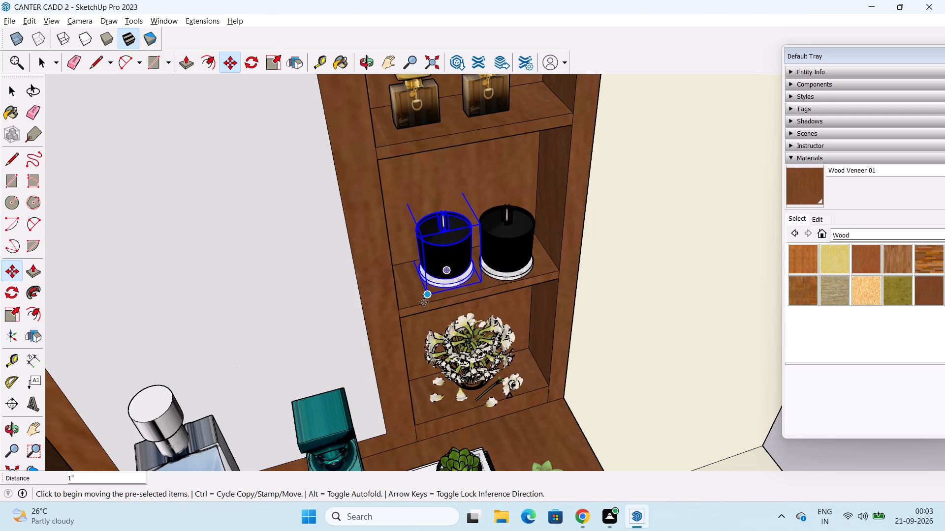
left_click_drag(433, 298, 424, 309)
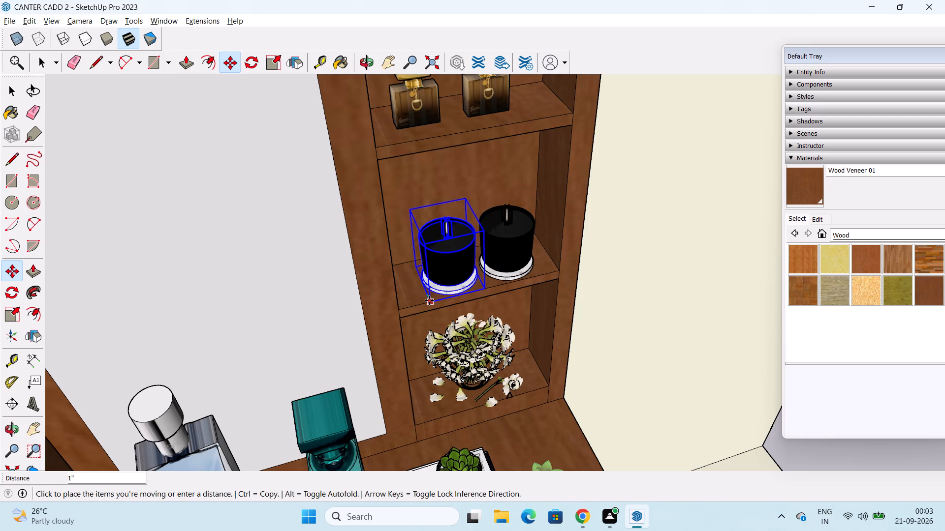
left_click(429, 300)
left_click(433, 301)
key("space")
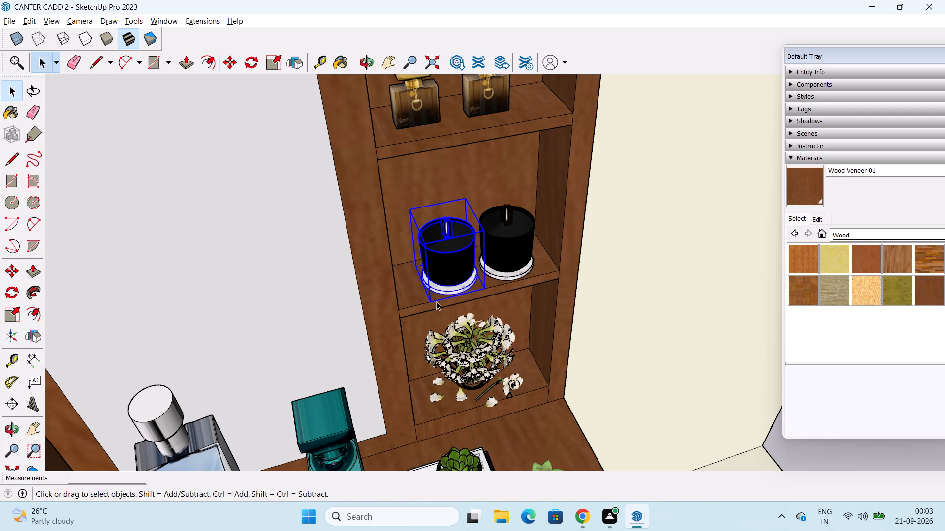
left_click(294, 318)
Scale the gold-capped perfume bottle nearest the mirror to about 1.35 in the blue direction and 1.82 in the green direction.
scroll(335, 293, "down", 4)
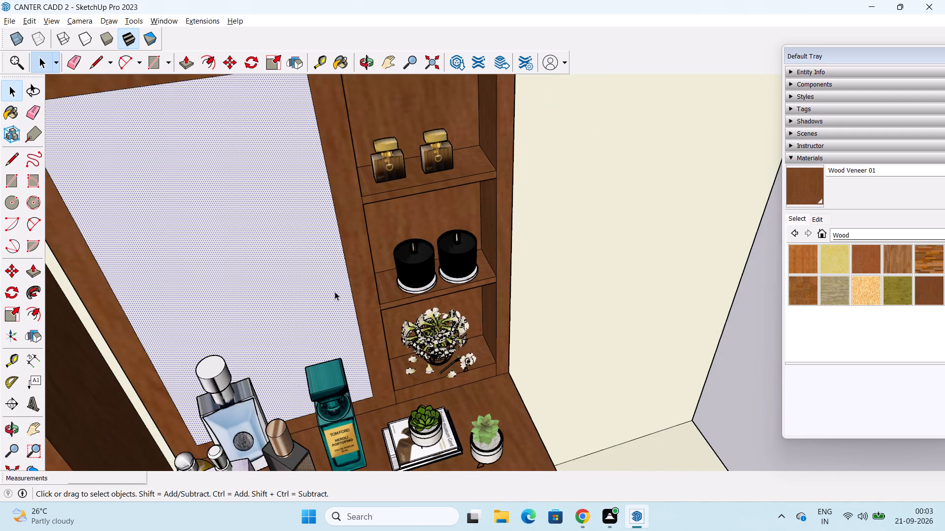
middle_click_drag(335, 292, 291, 187)
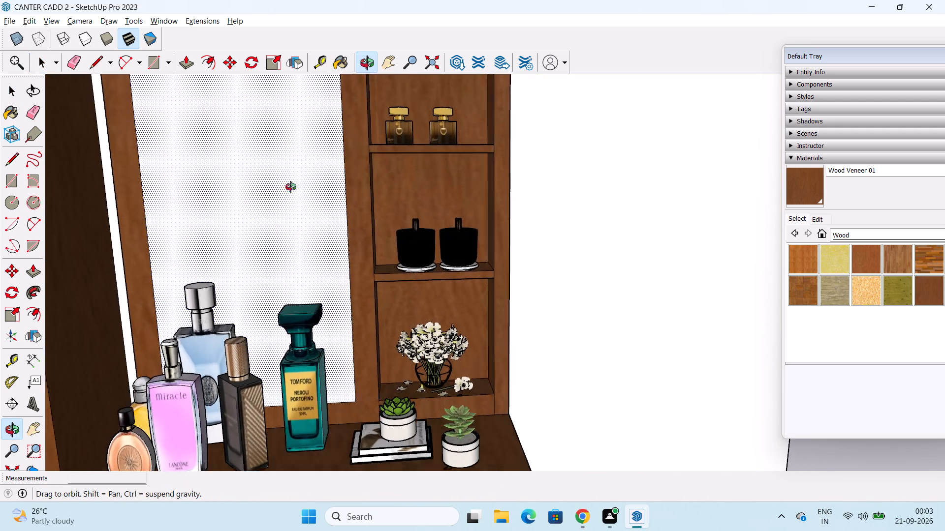
middle_click_drag(291, 187, 298, 227)
left_click(395, 136)
middle_click_drag(396, 135, 358, 213)
scroll(394, 157, "up", 5)
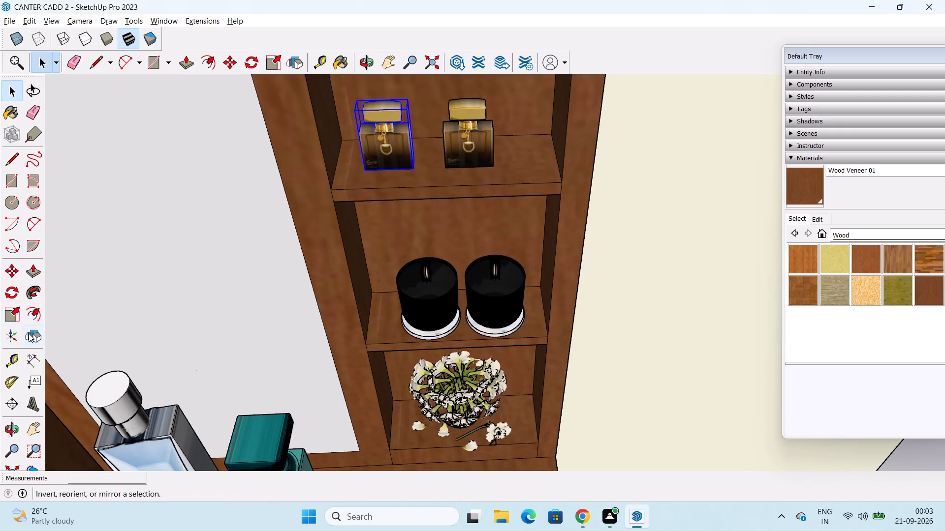
left_click_drag(13, 313, 27, 304)
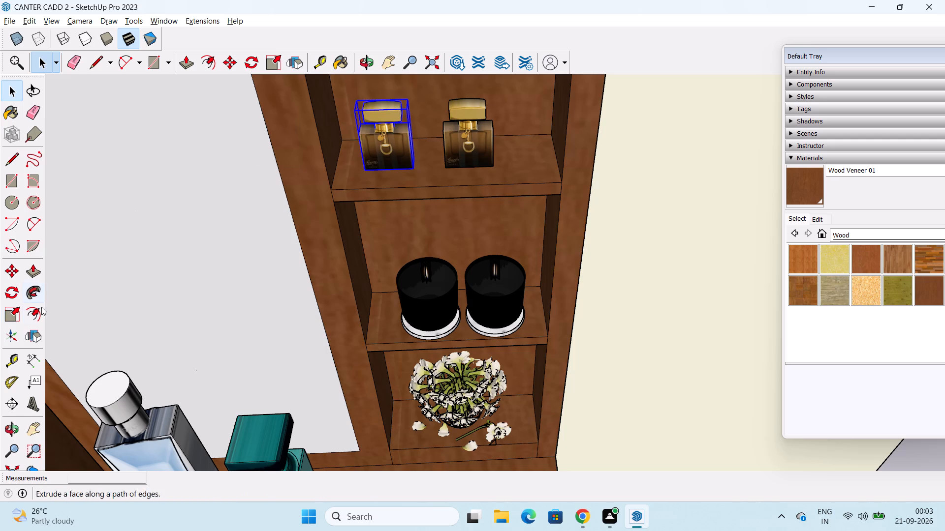
left_click(6, 314)
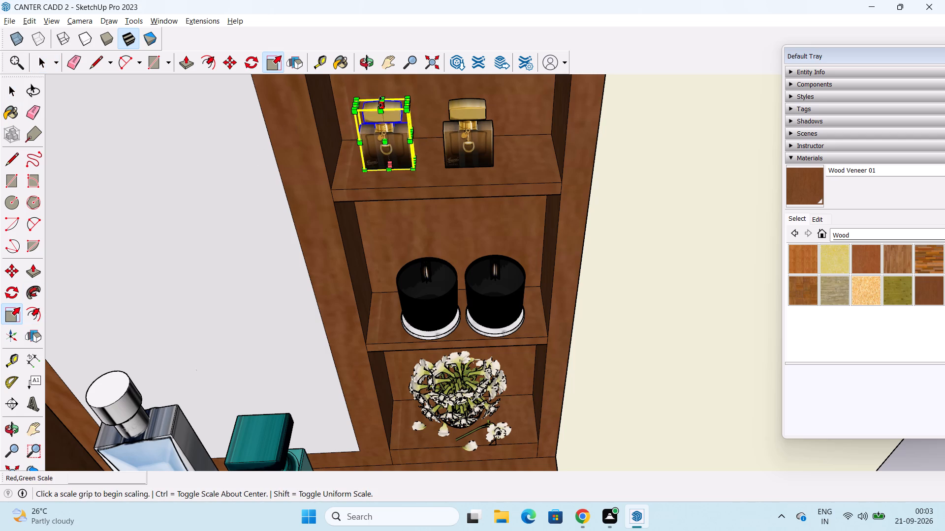
left_click_drag(380, 102, 384, 81)
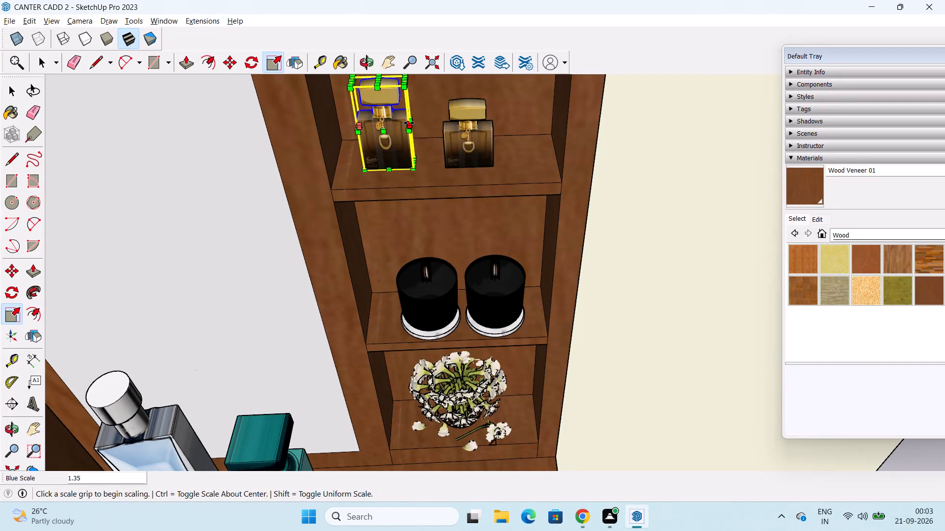
left_click_drag(412, 125, 396, 129)
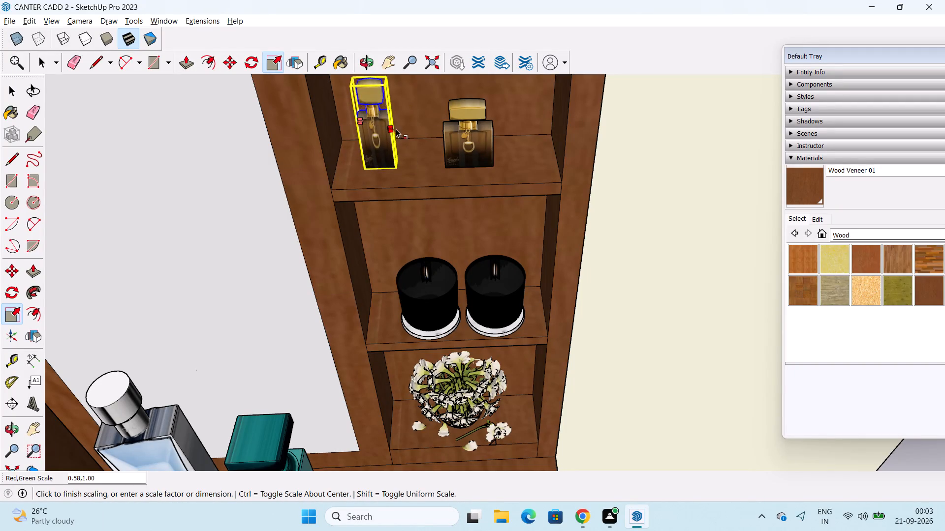
left_click_drag(396, 129, 412, 129)
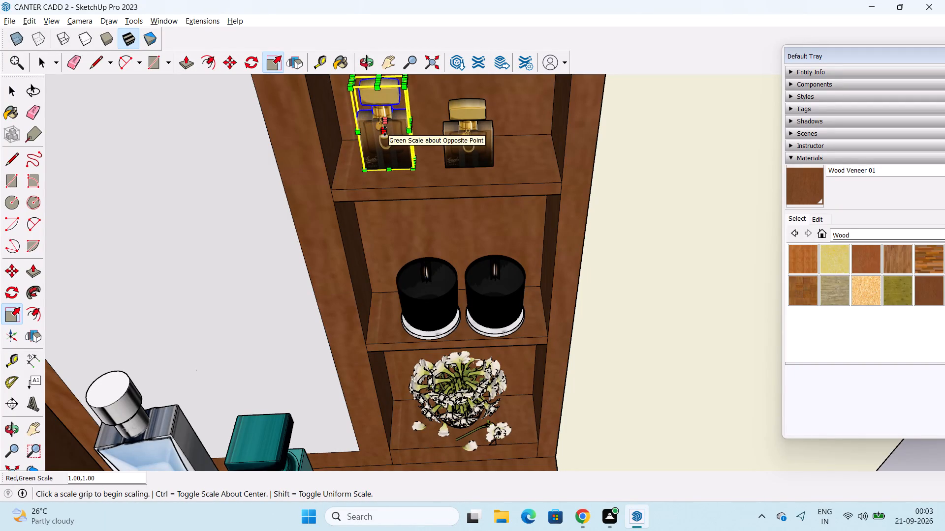
left_click_drag(385, 131, 382, 139)
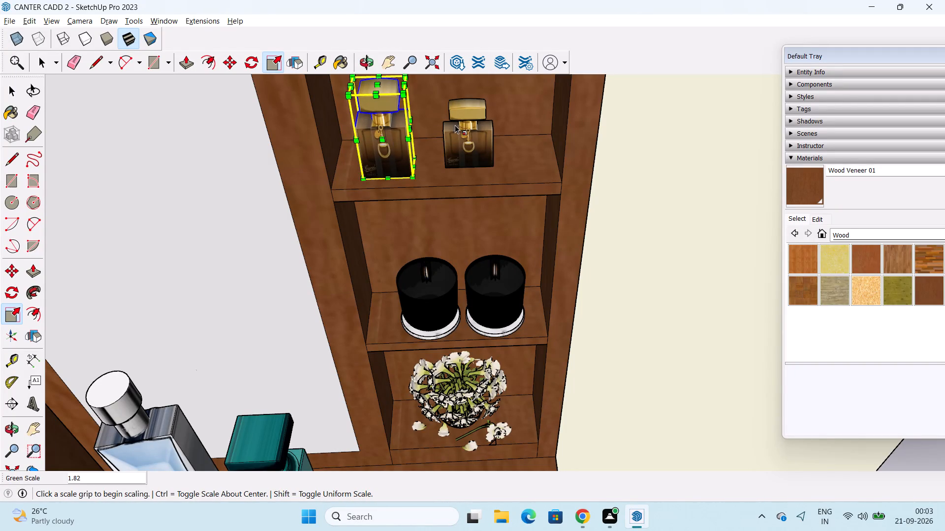
Delete the smaller gold-capped perfume bottle from the shelf above the candles.
left_click(468, 131)
key("space")
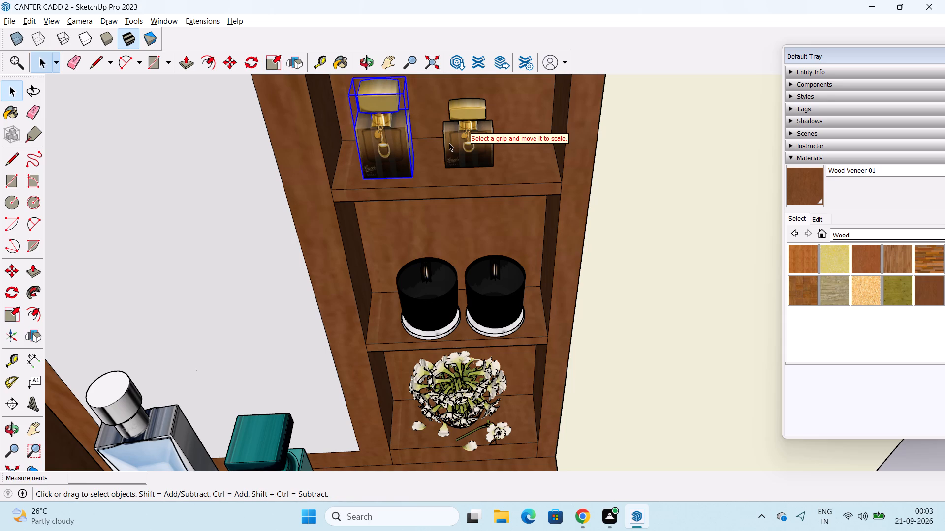
left_click(450, 142)
key("Delete")
Copy the enlarged gold-capped perfume bottle about 5 1/16" along its shelf, away from the mirror.
left_click(397, 147)
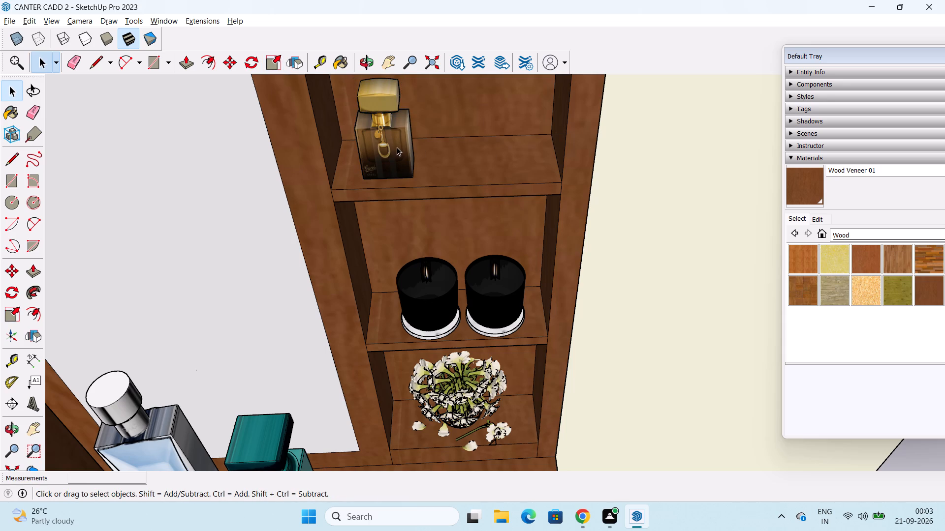
key("m")
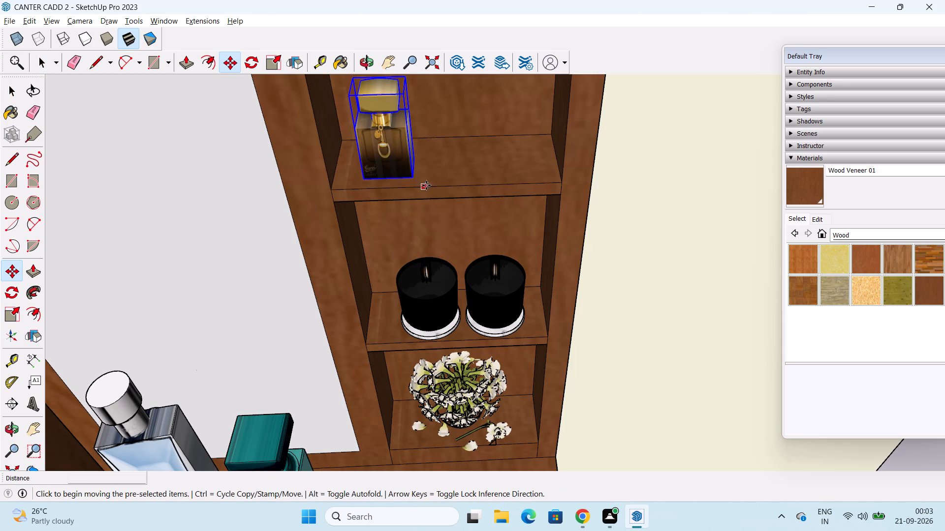
left_click(412, 175)
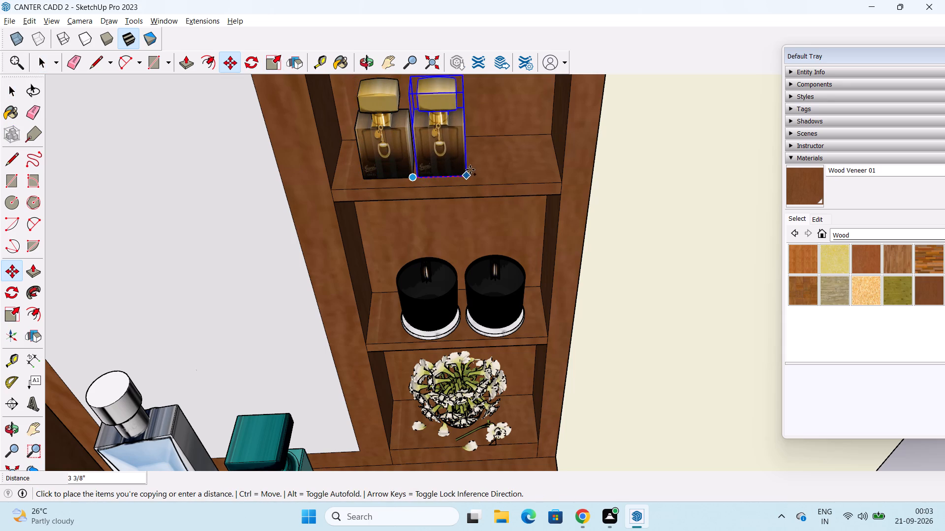
left_click(487, 169)
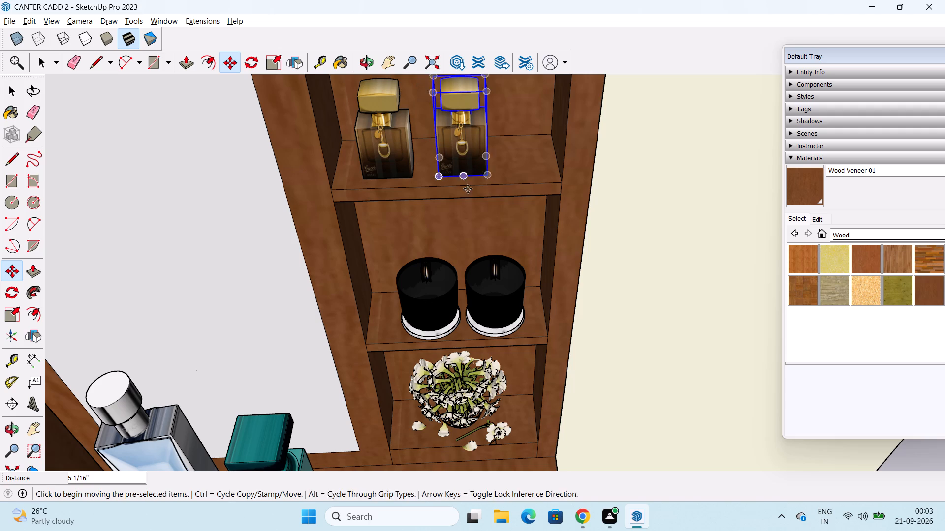
key("space")
left_click(673, 235)
Group the connected room geometry, including the walls, floor, wall slats, wardrobe, dressing table and nightstands.
scroll(600, 261, "down", 2)
scroll(415, 260, "down", 2)
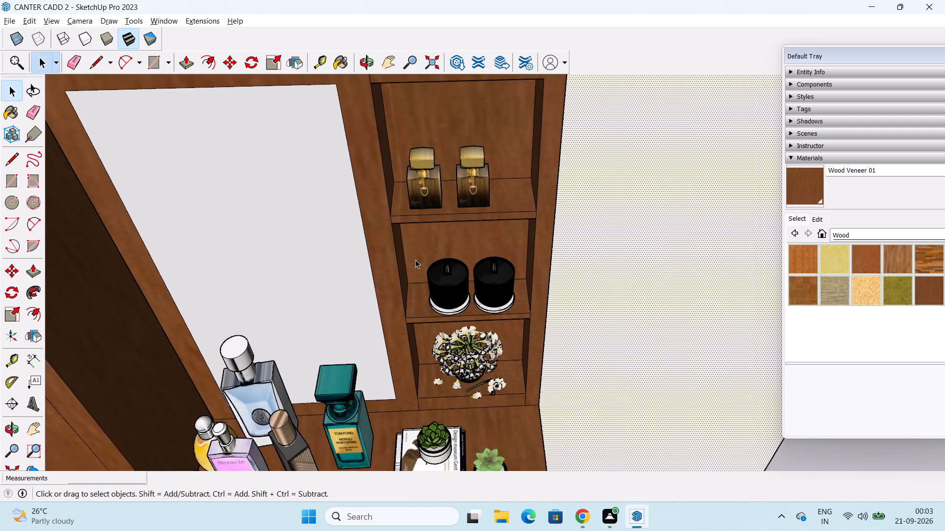
middle_click_drag(414, 262, 413, 112)
scroll(412, 129, "down", 6)
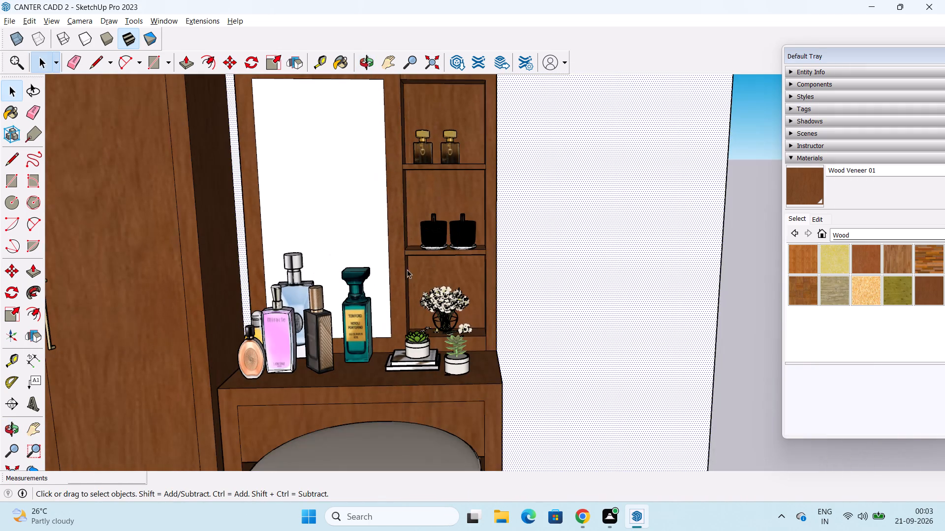
scroll(405, 315, "down", 7)
middle_click_drag(434, 261, 268, 285)
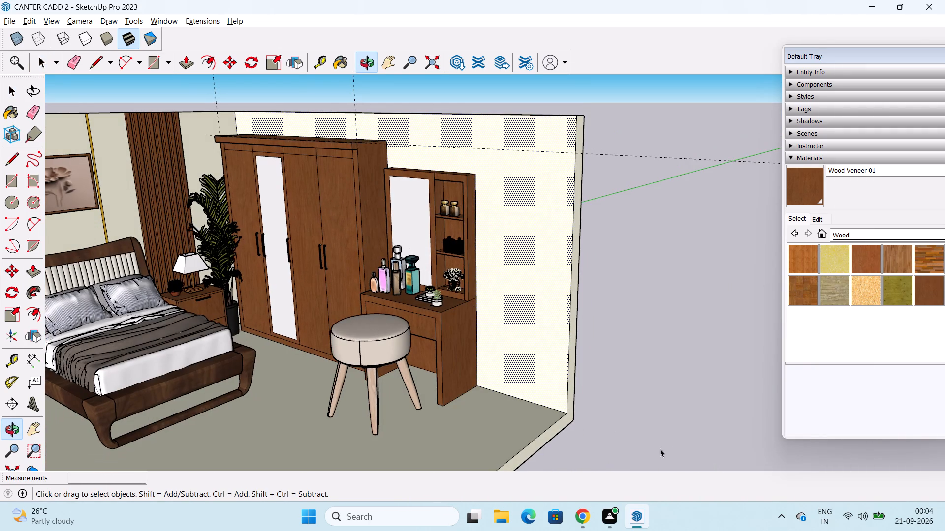
left_click(622, 442)
scroll(590, 357, "down", 3)
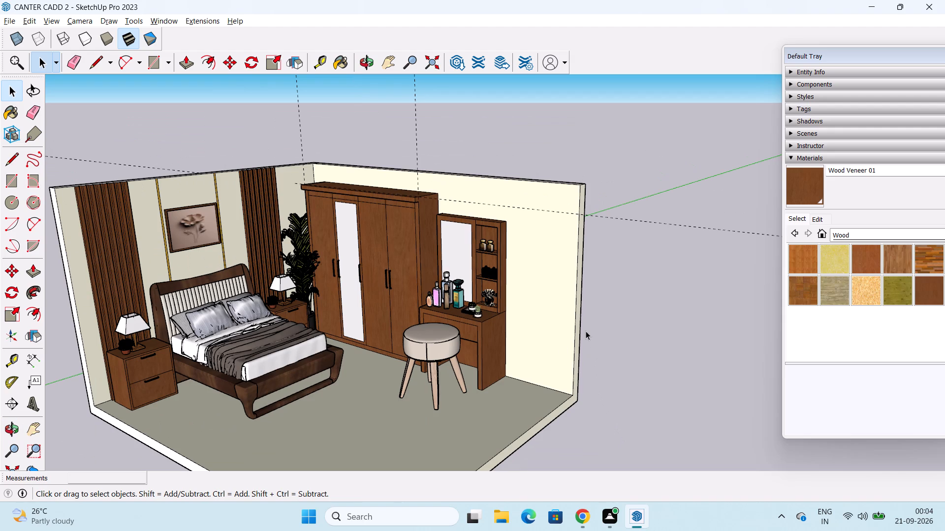
scroll(549, 348, "down", 1)
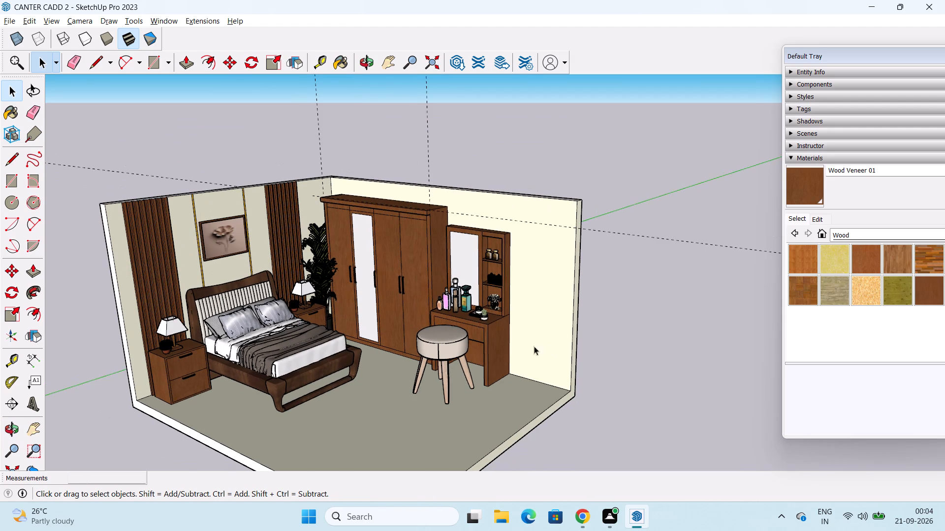
triple_click(371, 405)
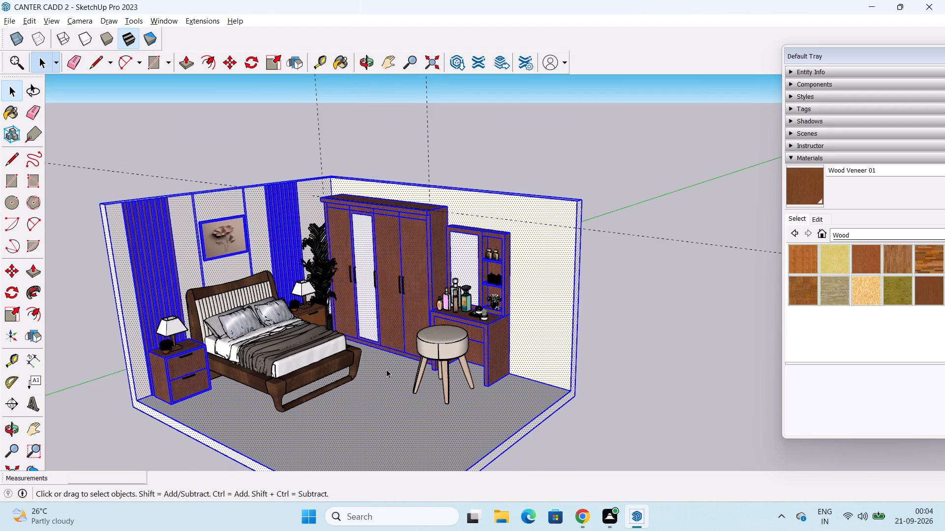
right_click(386, 369)
left_click(459, 288)
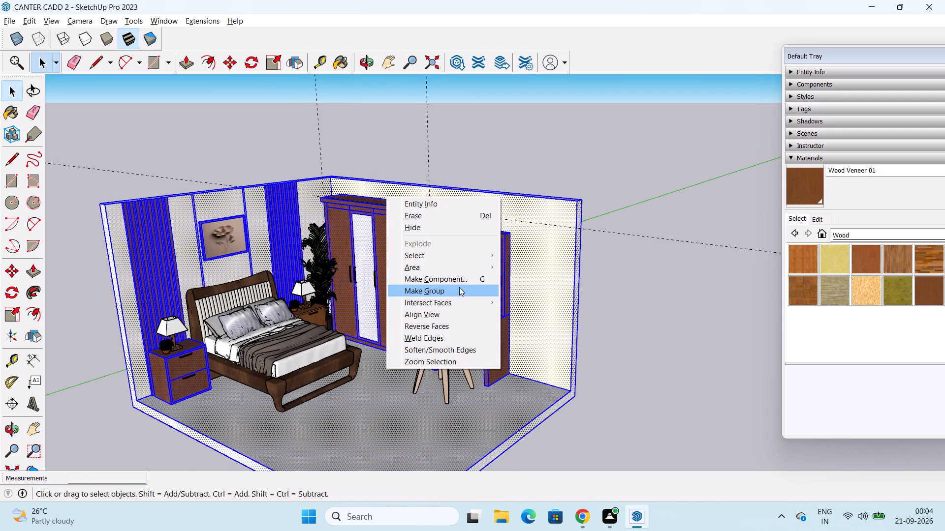
left_click(54, 340)
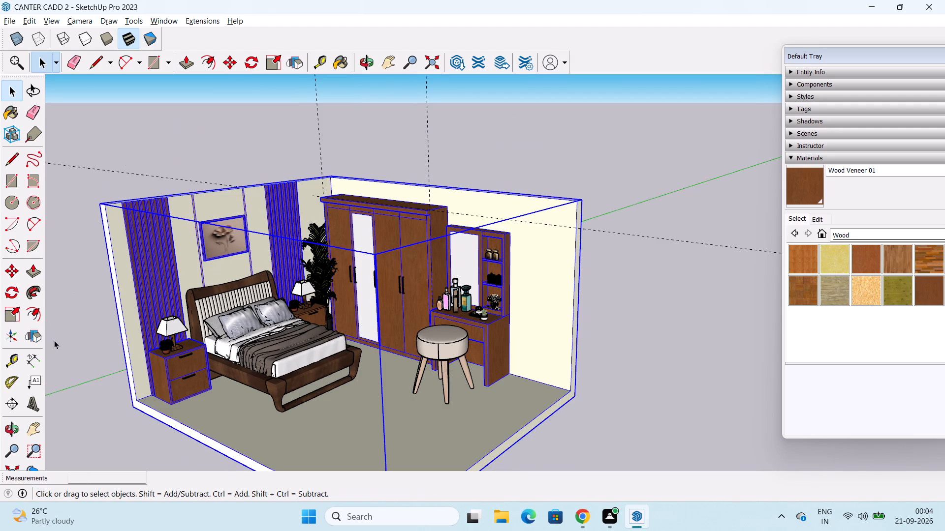
Draw a ceiling rectangle of about 18' 7/16" by 14' between opposite outer corners of the wall tops.
left_click(14, 181)
middle_click_drag(157, 196, 94, 258)
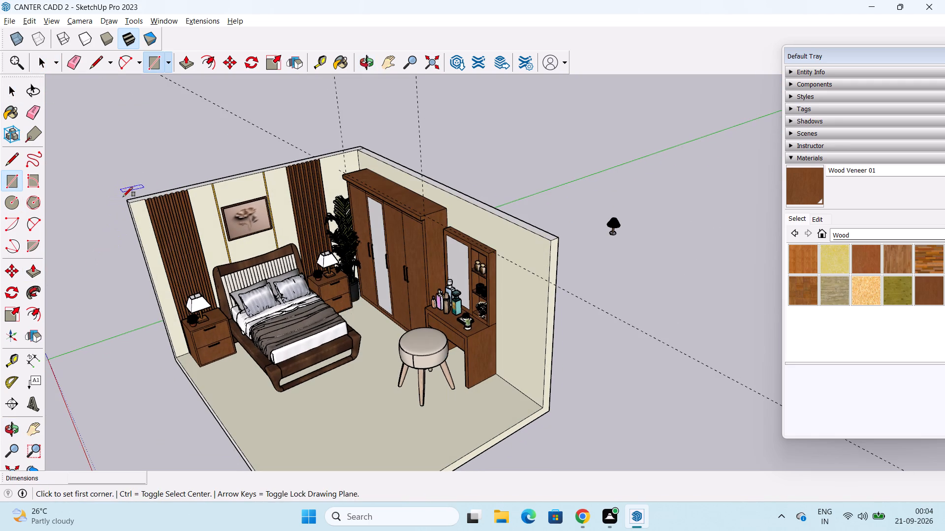
left_click_drag(125, 200, 133, 198)
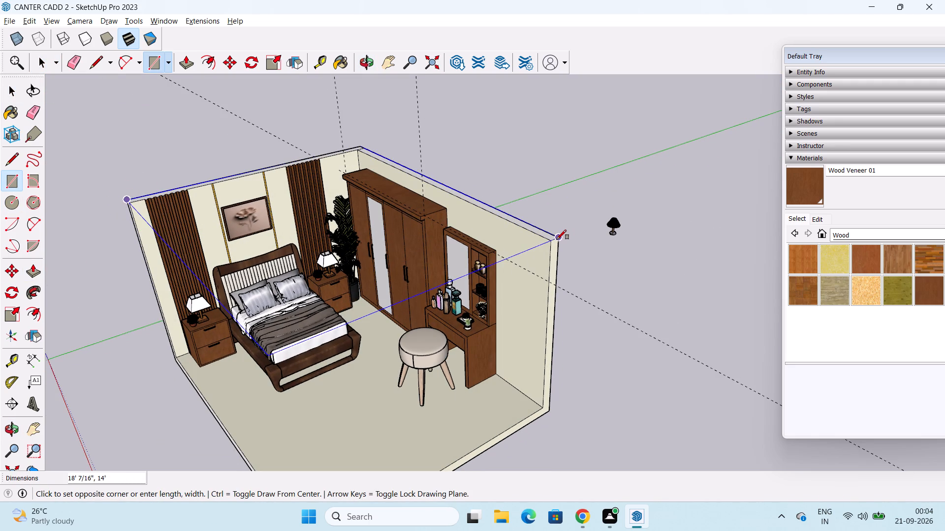
left_click(557, 239)
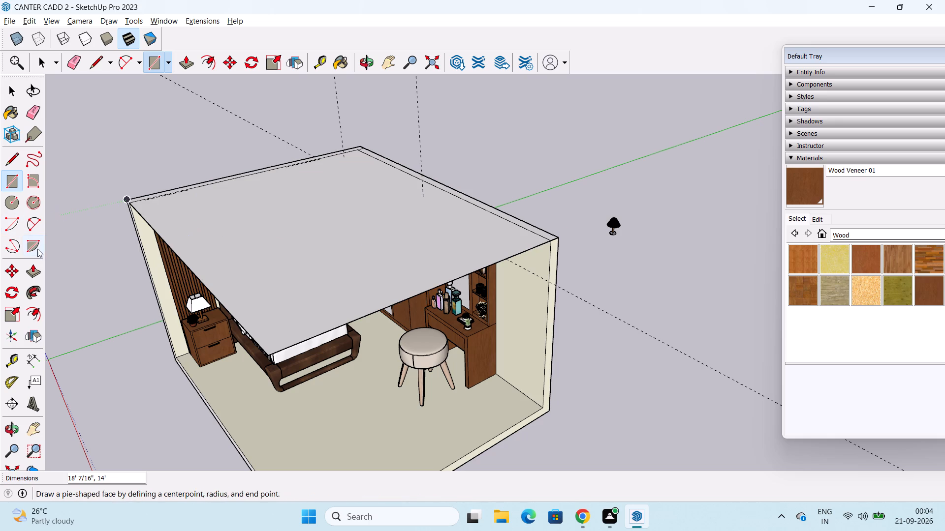
Extrude the ceiling rectangle upward 6" into a slab and view the room from below.
left_click_drag(30, 268, 34, 267)
left_click(232, 210)
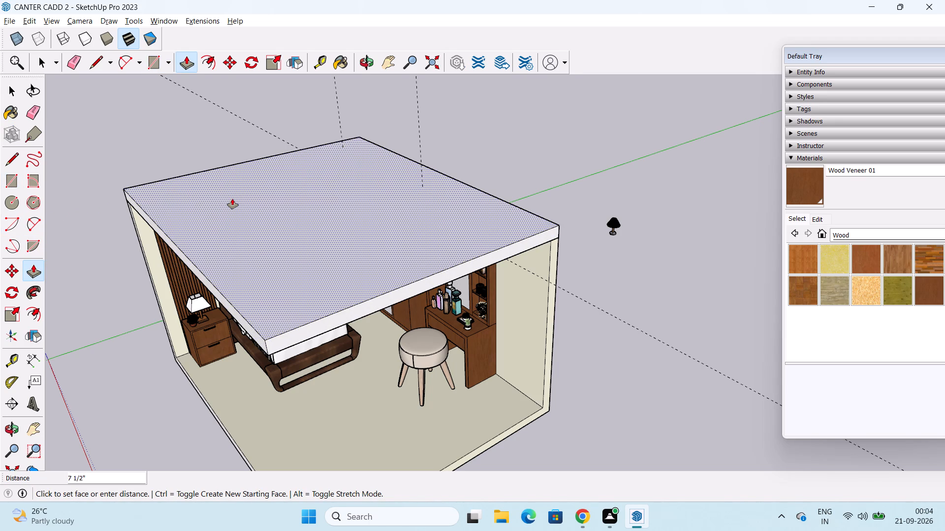
type("6\"")
key("Return")
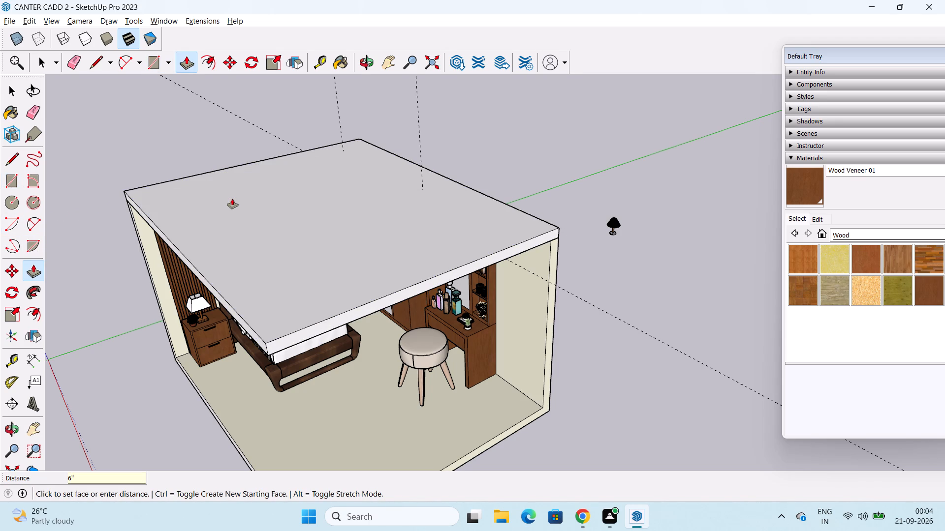
key("space")
middle_click_drag(210, 383, 284, 167)
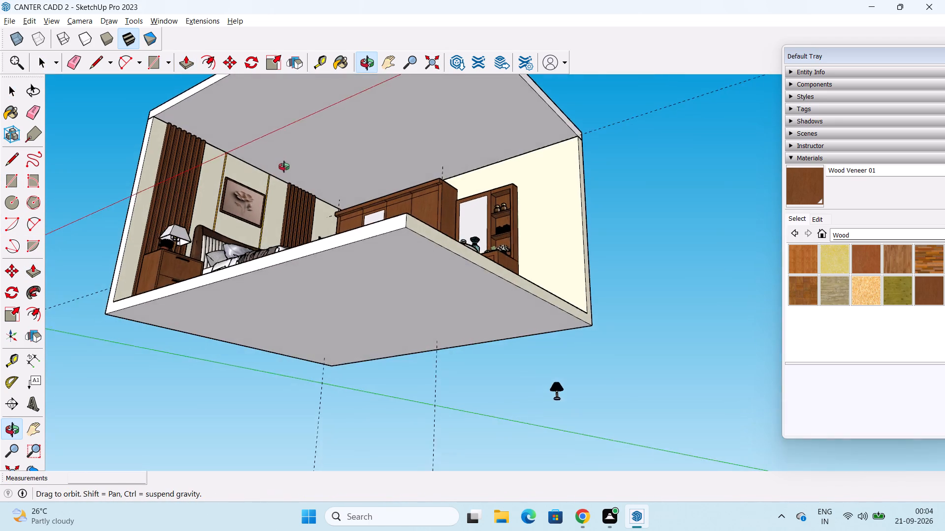
Offset the outline of the ceiling slab's underside inward by 1'.
middle_click_drag(284, 167, 289, 189)
middle_click_drag(306, 183, 241, 275, "shift")
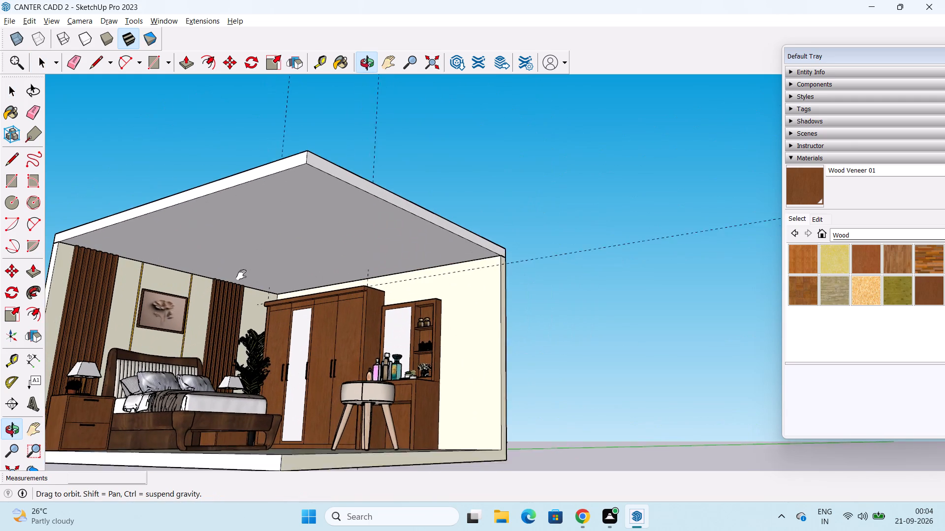
middle_click_drag(241, 275, 236, 274, "shift")
left_click(26, 317)
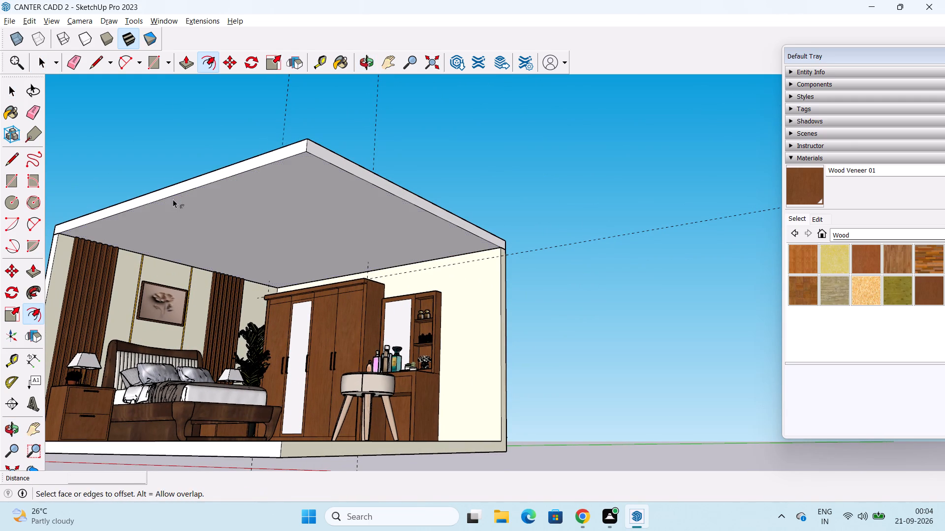
left_click(172, 199)
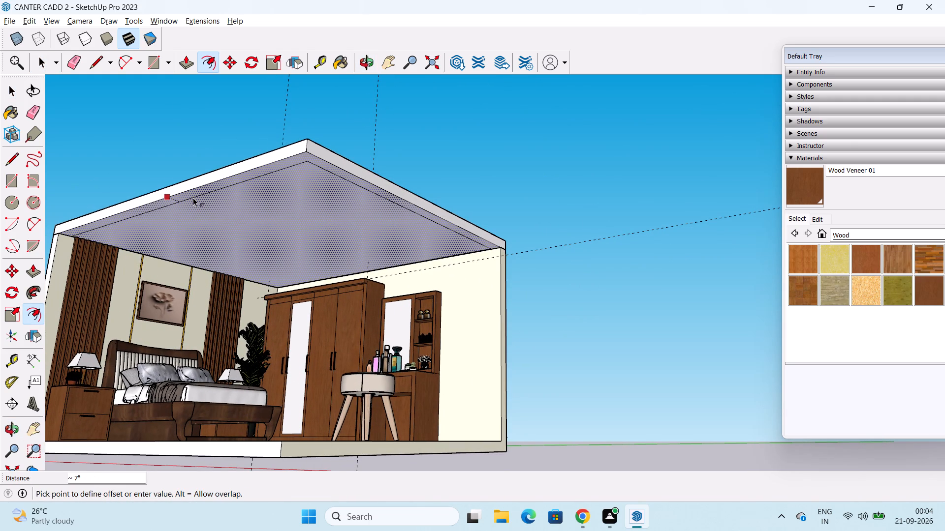
type("1'")
key("Return")
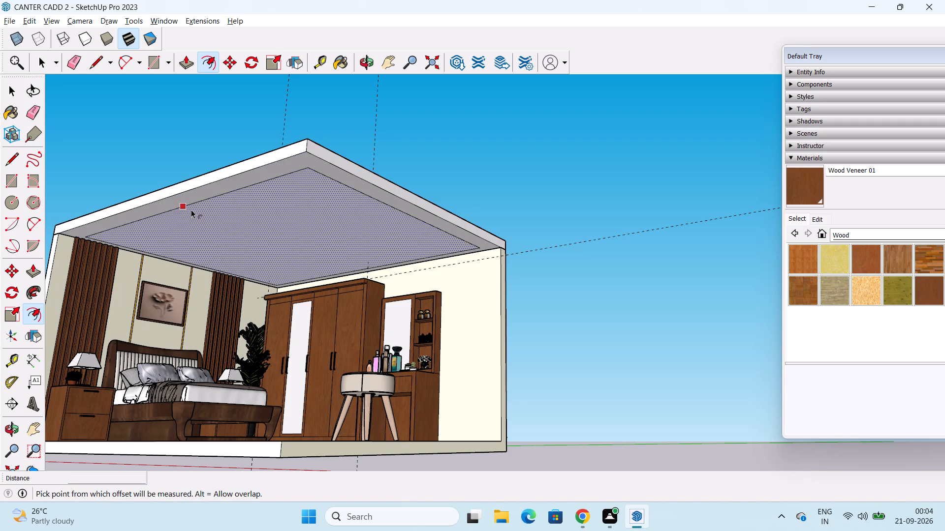
Push the inner ceiling face upward 3" to form a recess in the slab's underside.
middle_click_drag(190, 227, 217, 217)
key("space")
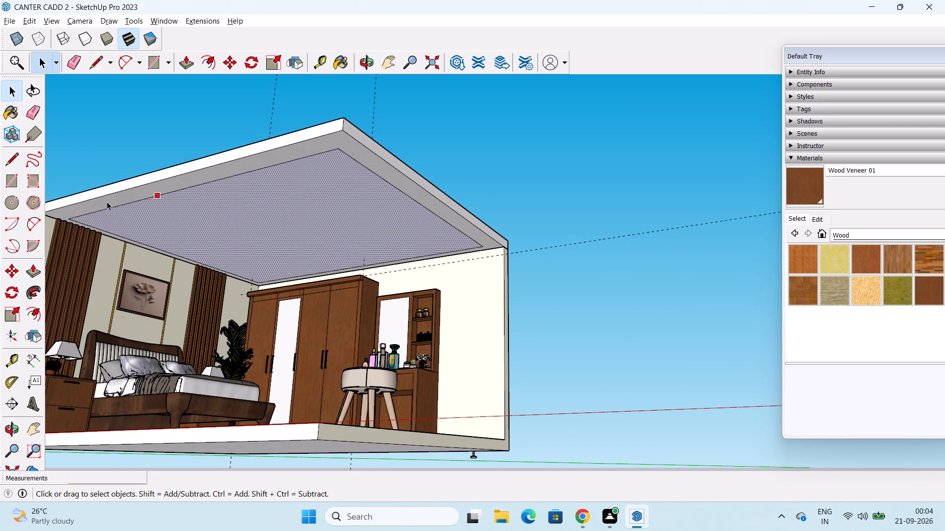
left_click_drag(338, 274, 455, 261)
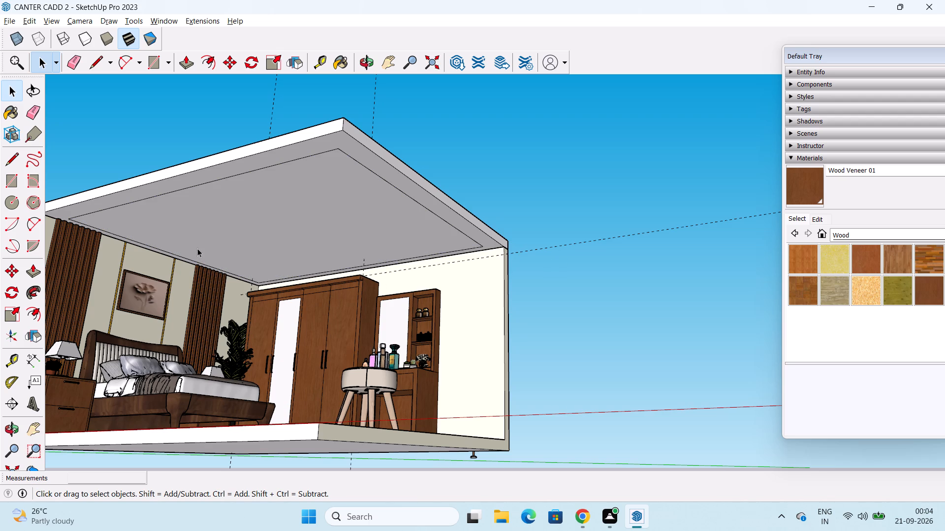
left_click_drag(29, 269, 35, 269)
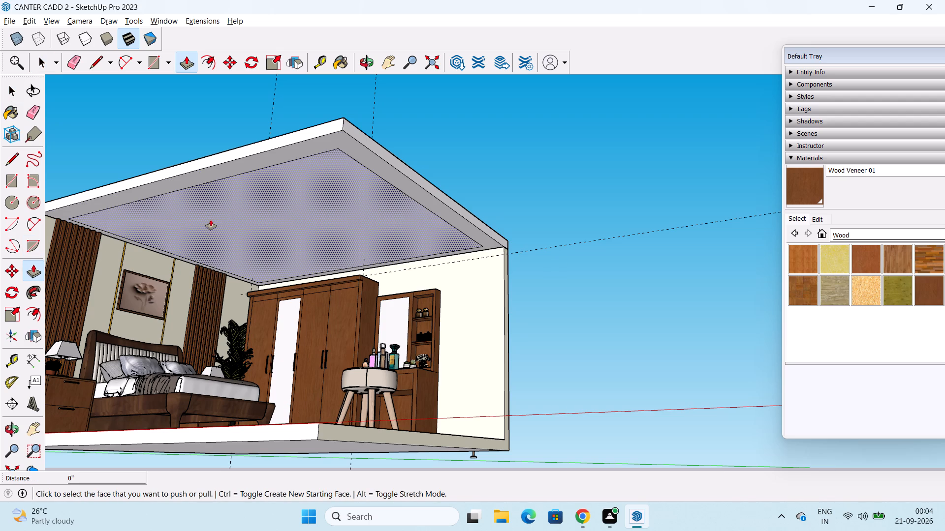
left_click(211, 223)
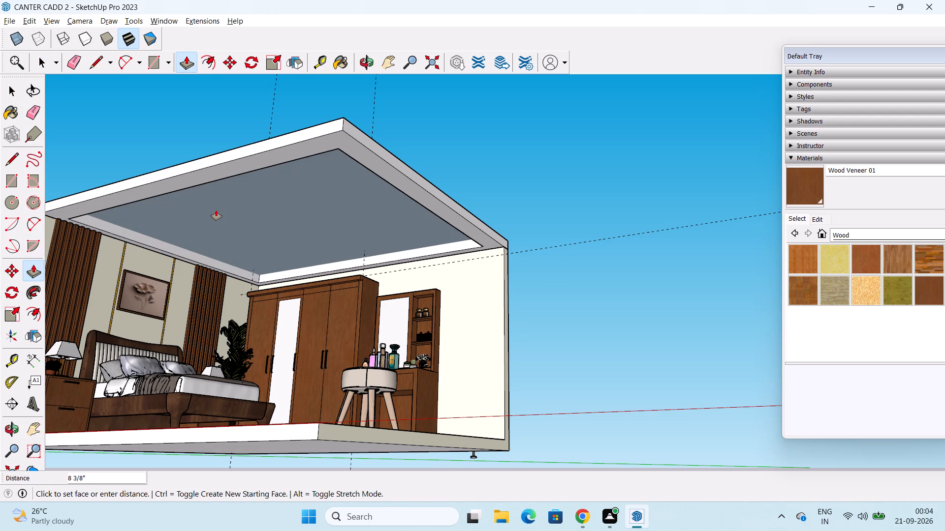
key("3")
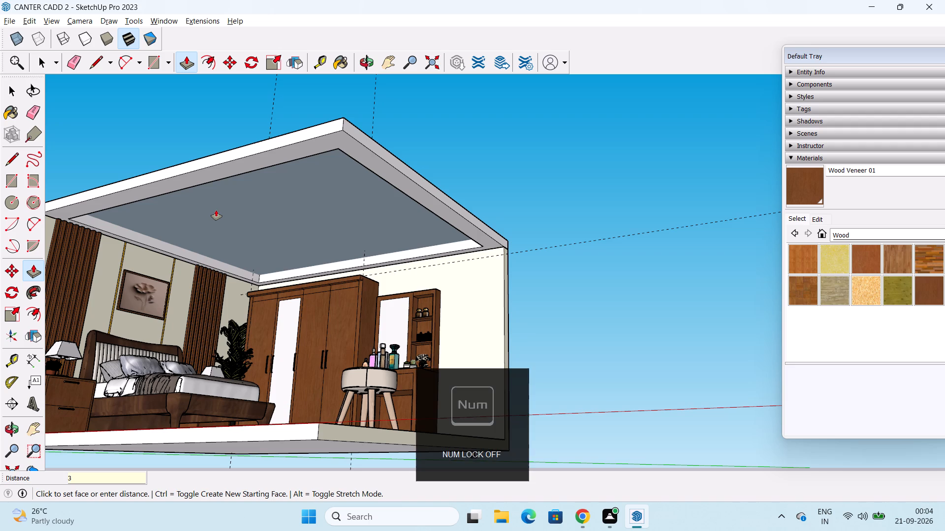
key("Left")
key("shift+quotedbl")
key("Return")
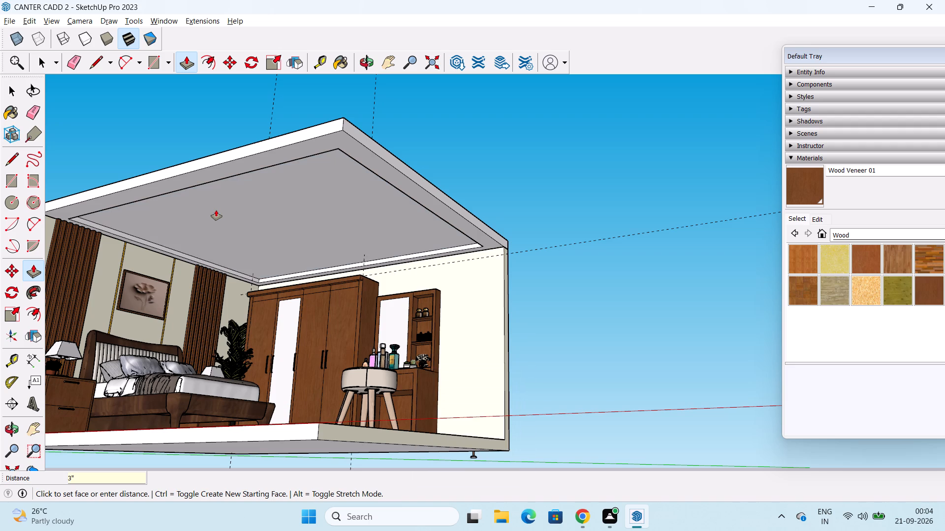
Paint the recessed ceiling panel, its border and the recess side along the bed wall with 0049_Beige from Colors-Named.
middle_click_drag(216, 210, 159, 225)
scroll(221, 268, "up", 2)
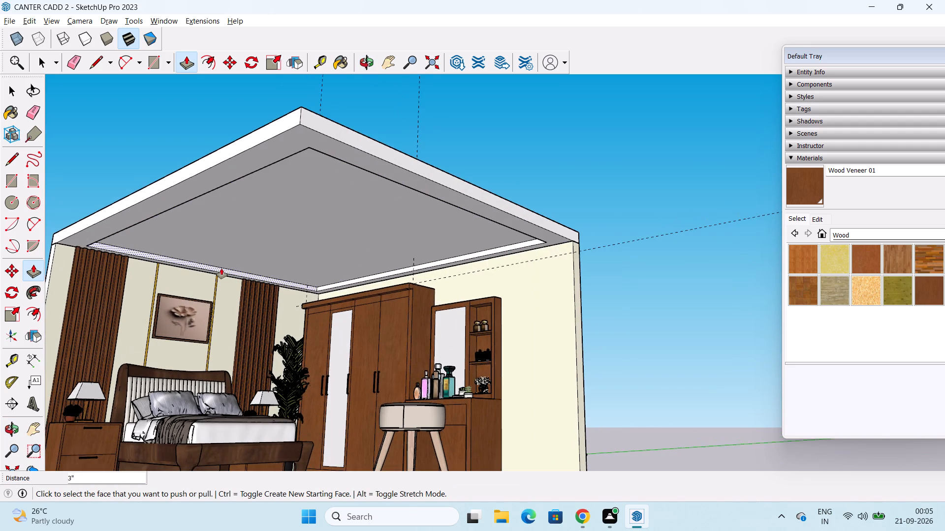
scroll(221, 268, "up", 1)
key("space")
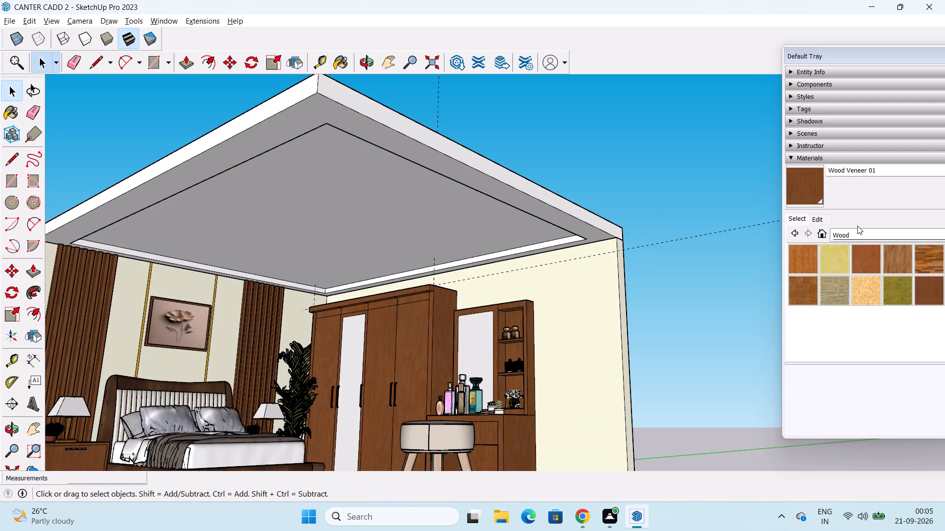
left_click(867, 237)
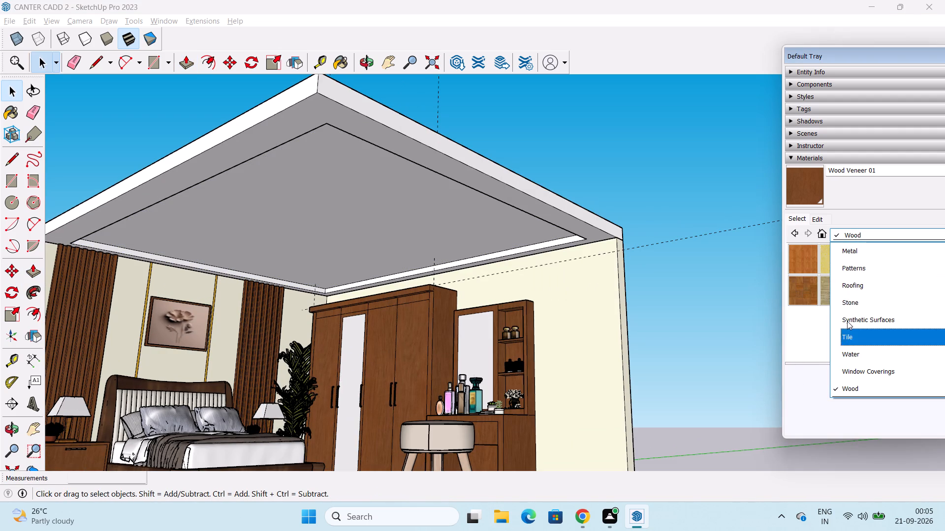
scroll(847, 321, "up", 2)
left_click(881, 304)
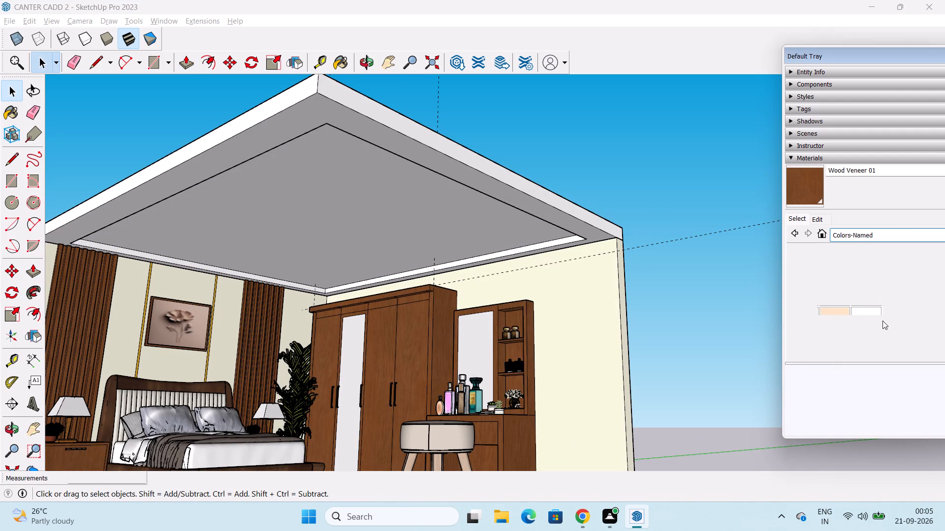
scroll(887, 309, "down", 2)
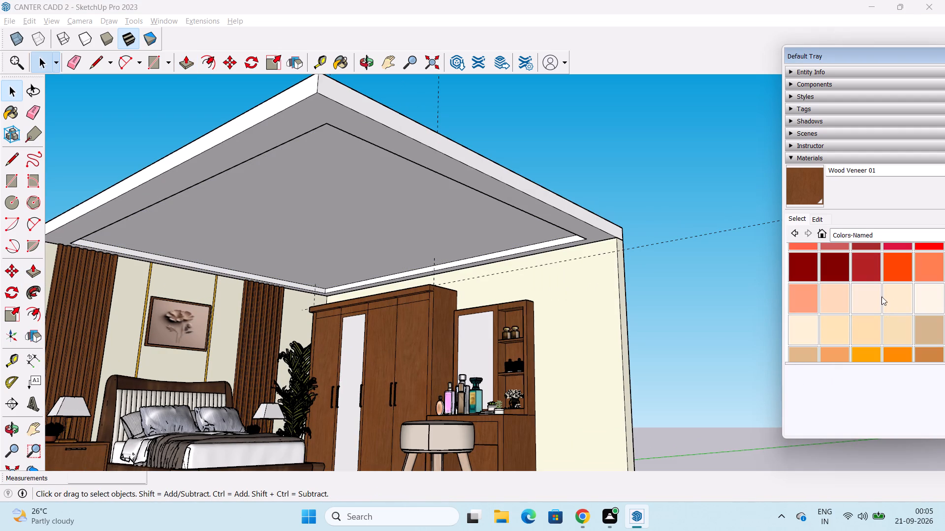
scroll(864, 305, "down", 2)
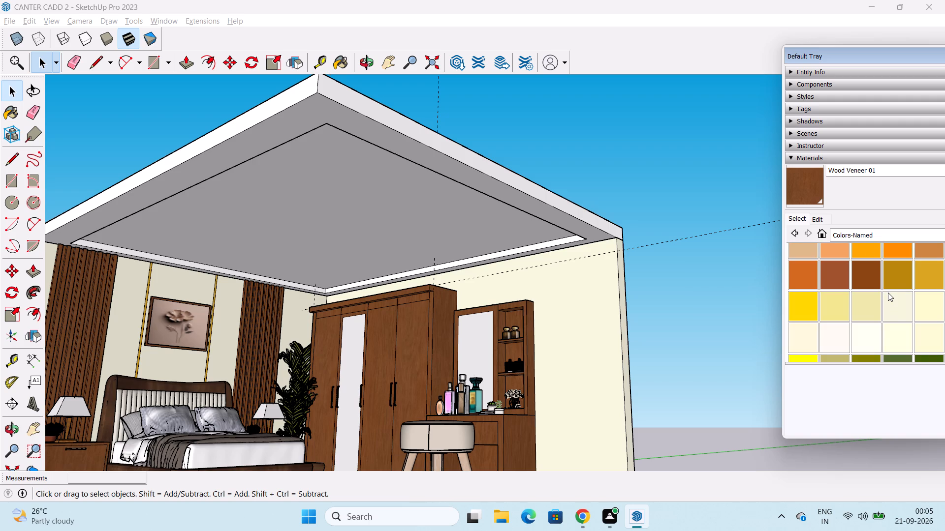
left_click(896, 310)
left_click(321, 221)
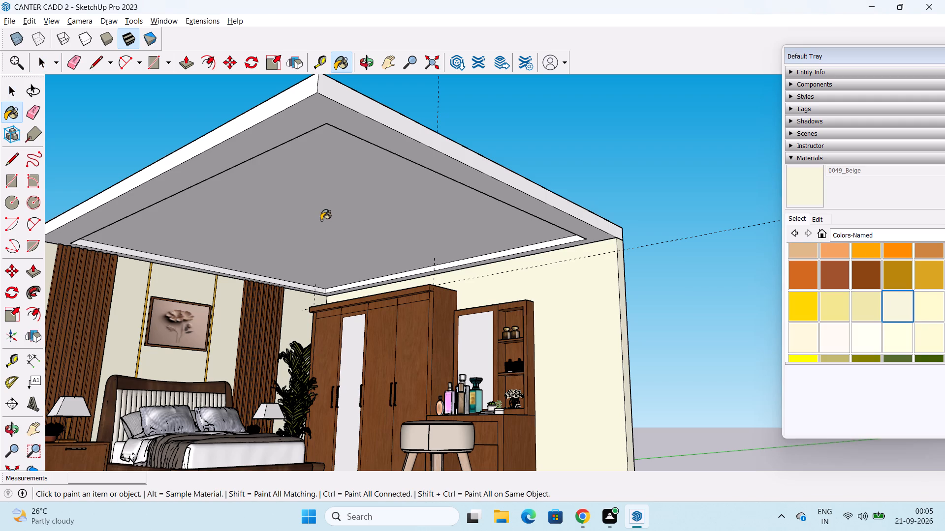
left_click(380, 140)
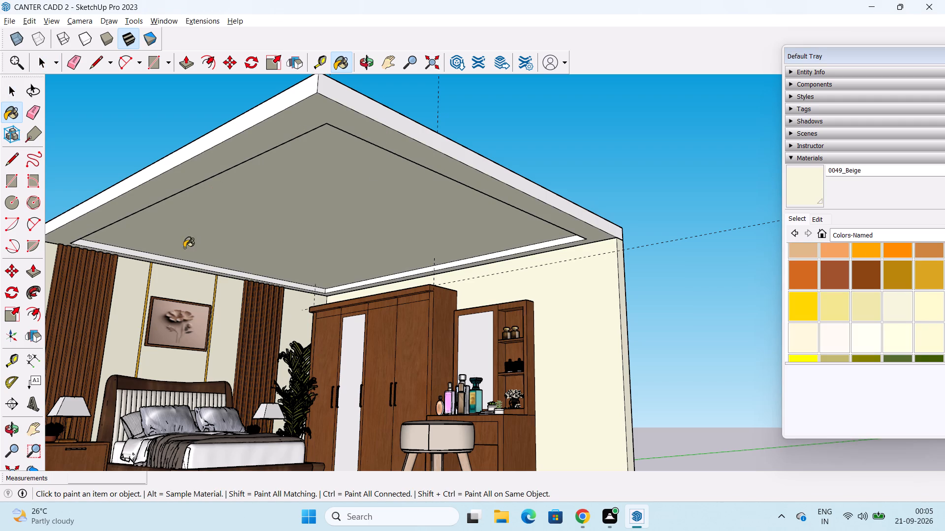
left_click(172, 260)
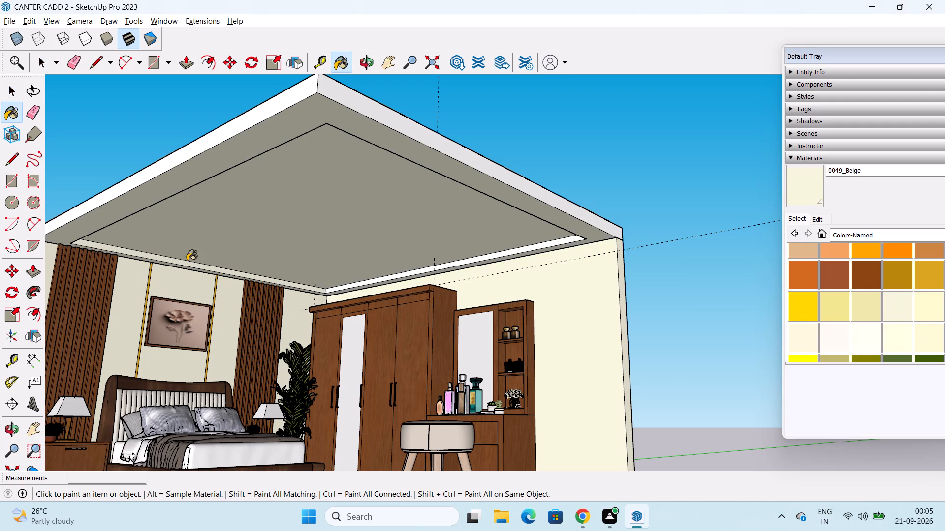
left_click(381, 278)
Paint the ceiling slab's two outer edges over the open sides and the floor slab's underside with 0049_Beige.
left_click(390, 116)
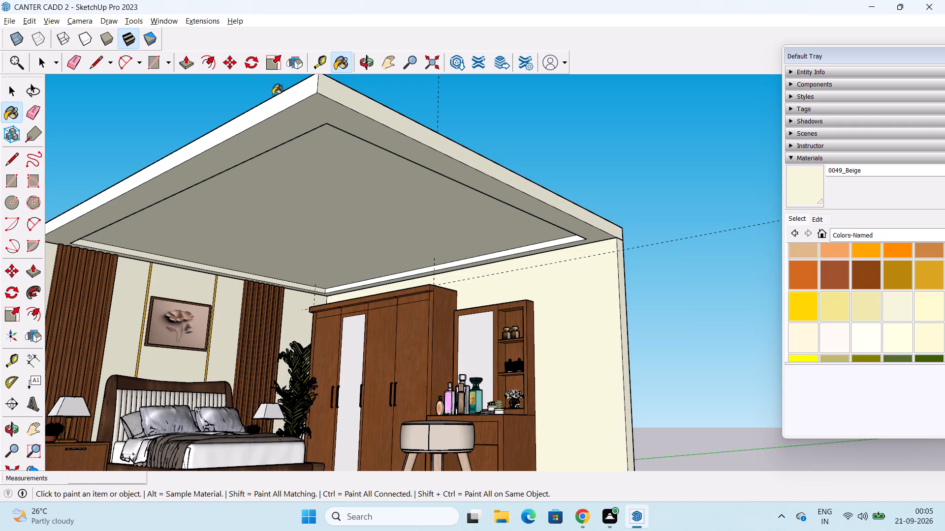
left_click(276, 100)
middle_click_drag(302, 153, 308, 61)
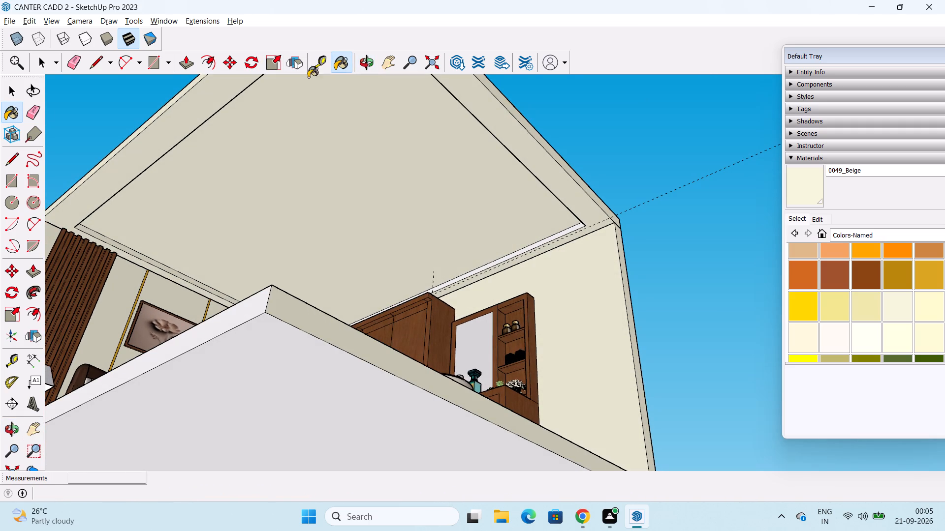
left_click(261, 371)
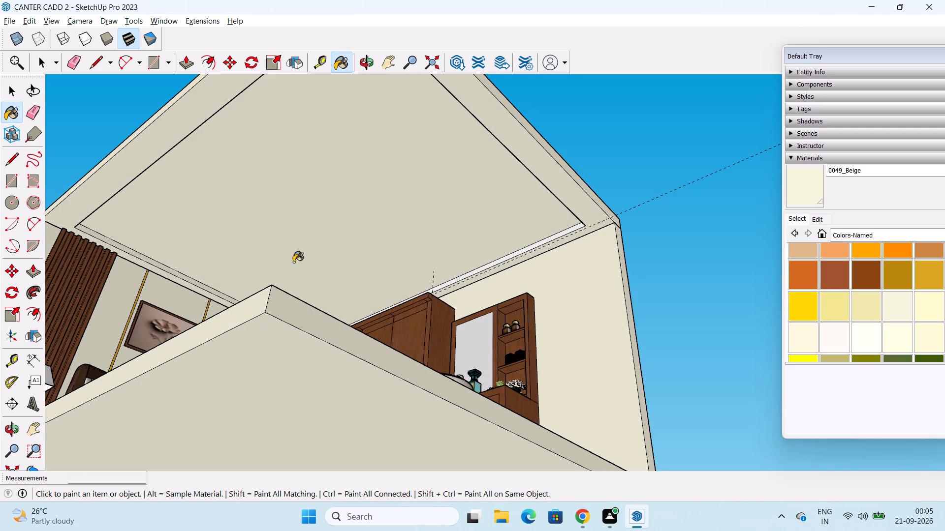
Paint the remaining inner sides of the ceiling recess with 0049_Beige, starting with the one above the wardrobe.
middle_click_drag(327, 230, 289, 320)
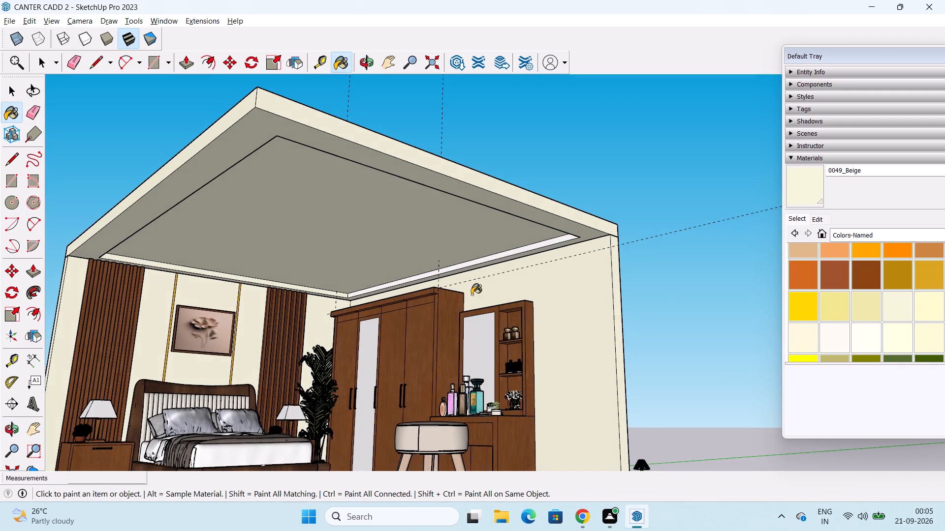
scroll(478, 289, "up", 4)
left_click(491, 250)
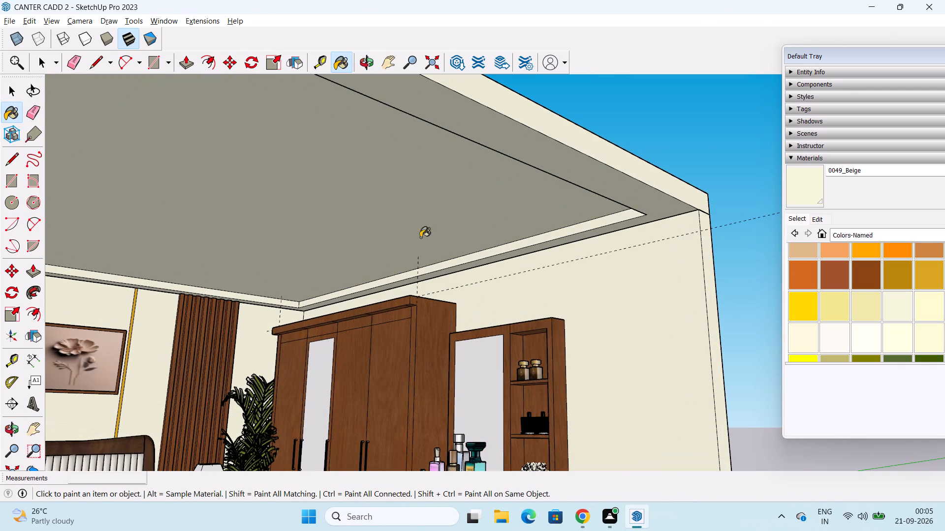
middle_click_drag(398, 221, 672, 183)
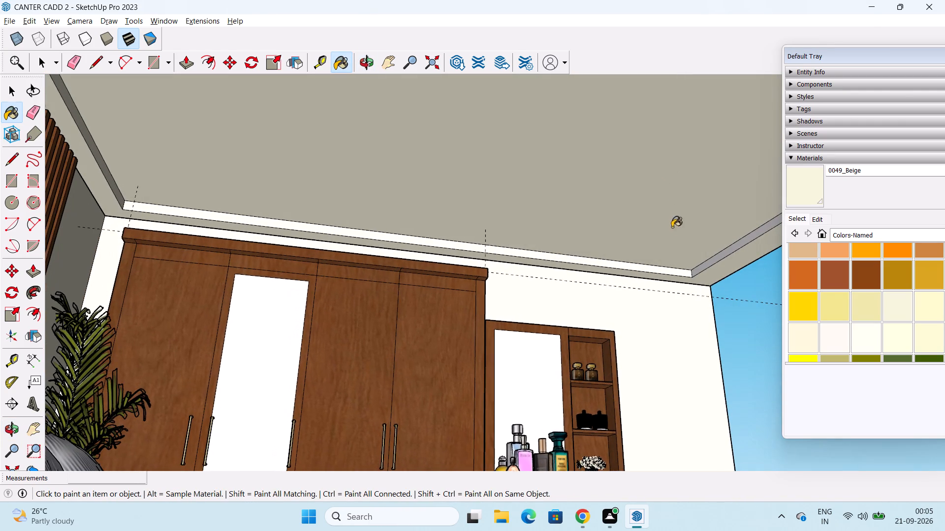
left_click(725, 251)
middle_click_drag(713, 250, 241, 235)
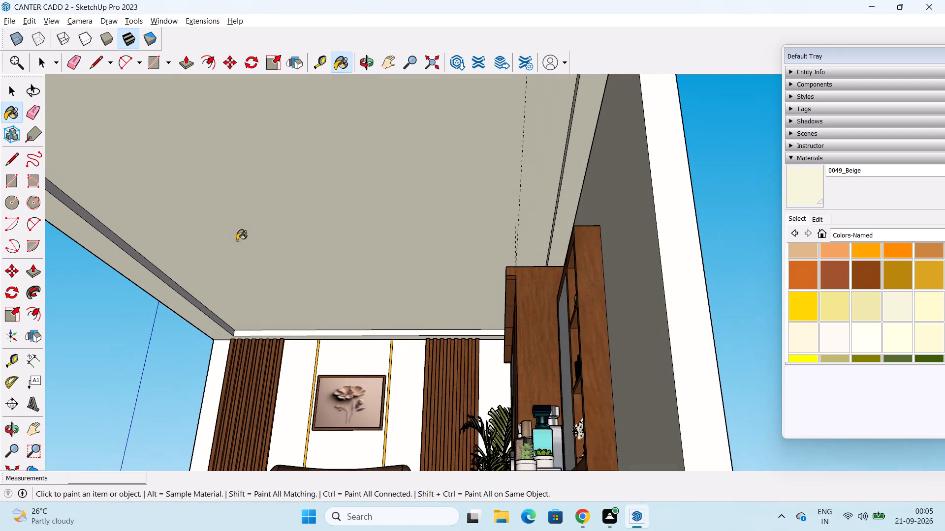
left_click(163, 275)
Paint the wardrobe wall's exposed end, the ceiling slab's top and its remaining outer edges with 0049_Beige.
scroll(182, 225, "down", 6)
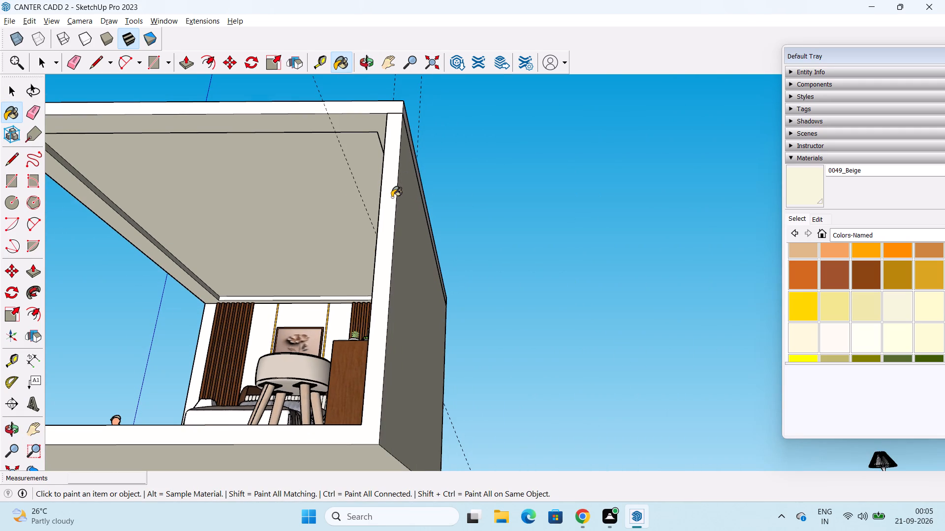
left_click(392, 197)
left_click(344, 105)
middle_click_drag(343, 109, 315, 274)
left_click(327, 243)
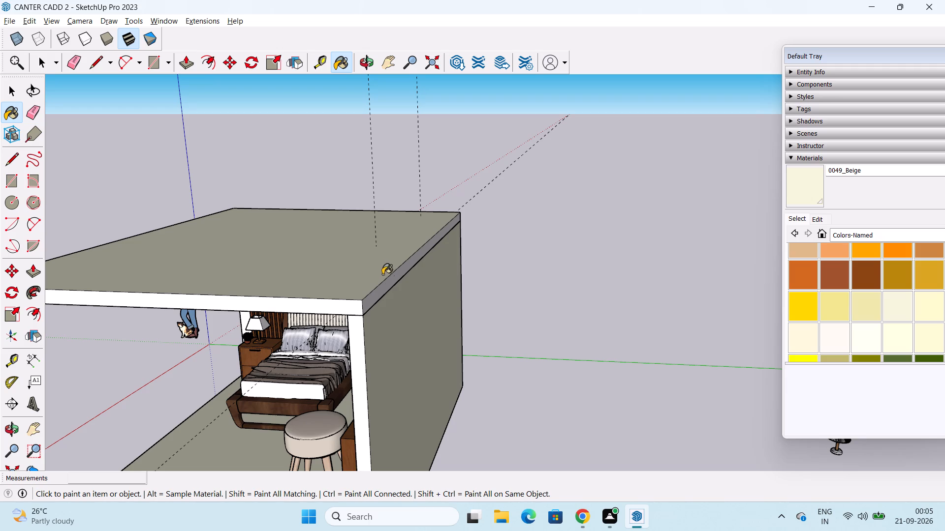
left_click(386, 284)
middle_click_drag(420, 243, 80, 251)
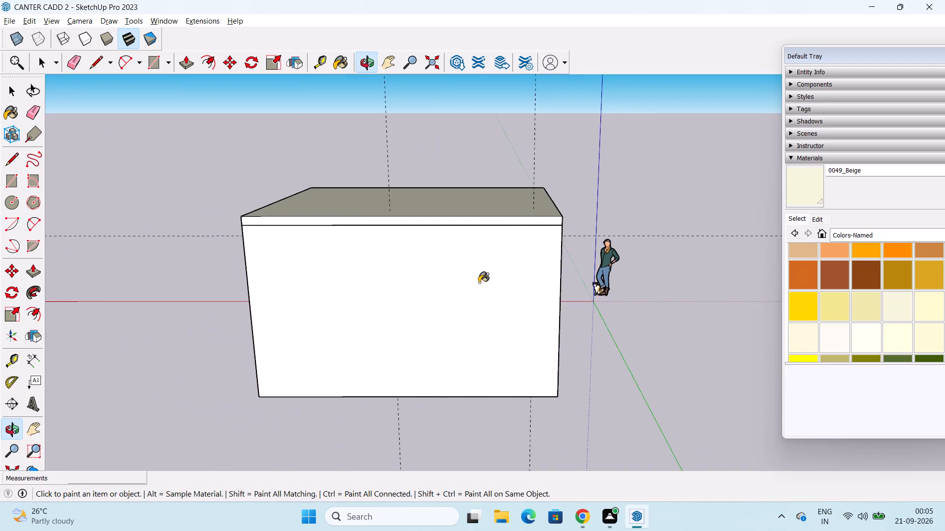
middle_click_drag(479, 282, 228, 210)
left_click(495, 196)
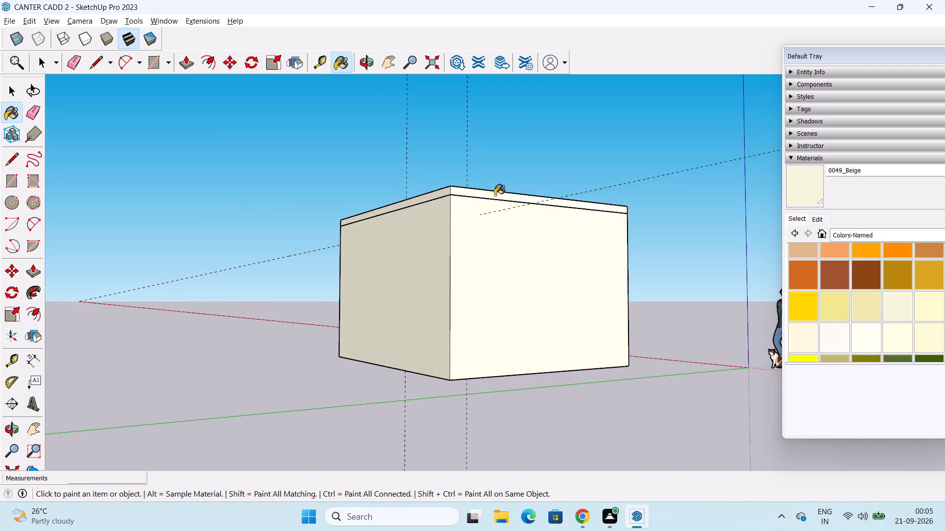
middle_click_drag(554, 206, 207, 215)
middle_click_drag(500, 246, 244, 251)
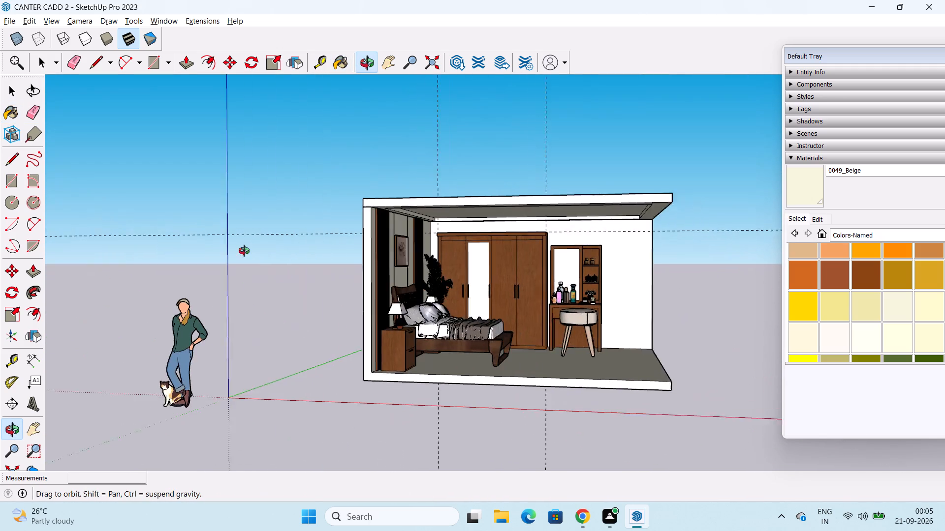
Examine the finished bedroom through its open sides, including the recessed ceiling, the beige walls and slabs, and the furniture.
middle_click_drag(244, 251, 225, 252)
left_click_drag(438, 347, 400, 365)
key("space")
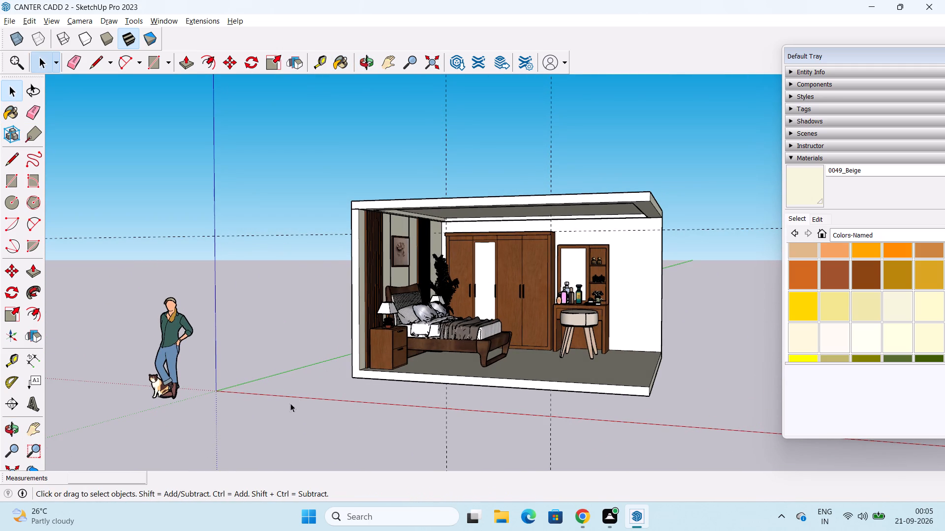
left_click(297, 382)
middle_click_drag(312, 366, 173, 420, "shift")
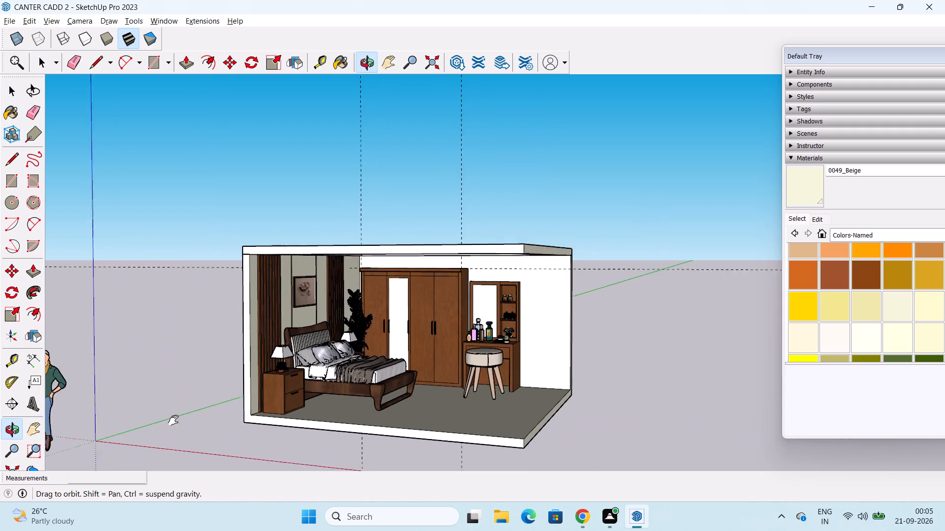
middle_click_drag(173, 420, 170, 421, "shift")
scroll(399, 362, "up", 4)
middle_click_drag(400, 351, 321, 310)
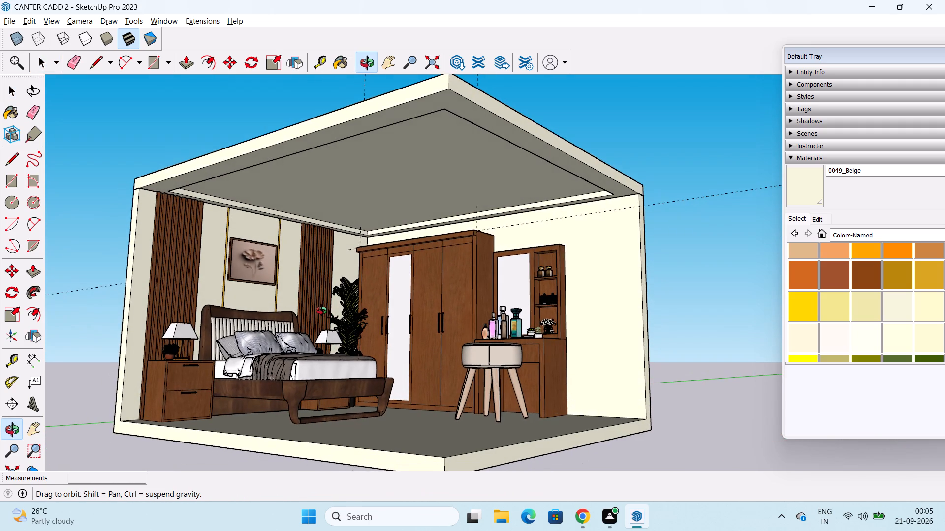
middle_click_drag(321, 310, 321, 322)
middle_click_drag(331, 310, 319, 333, "shift")
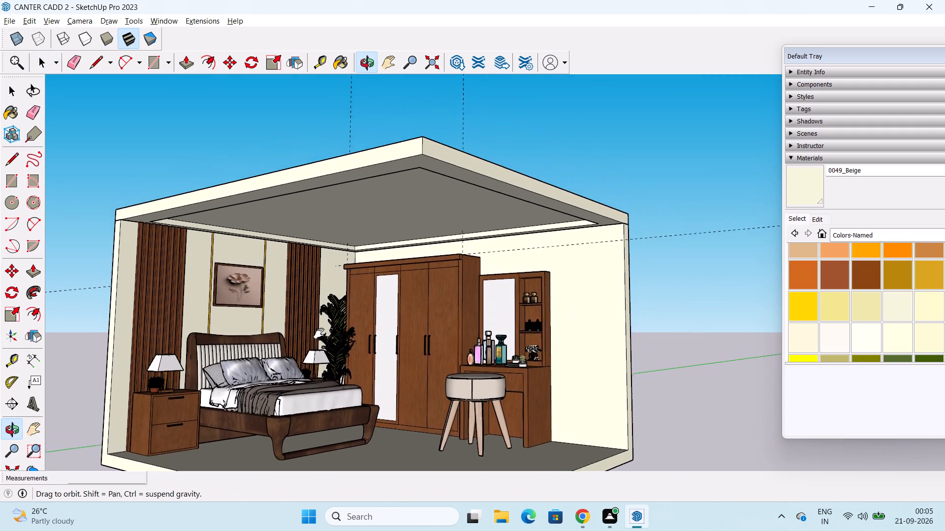
middle_click_drag(319, 333, 319, 334, "shift")
scroll(353, 348, "up", 1)
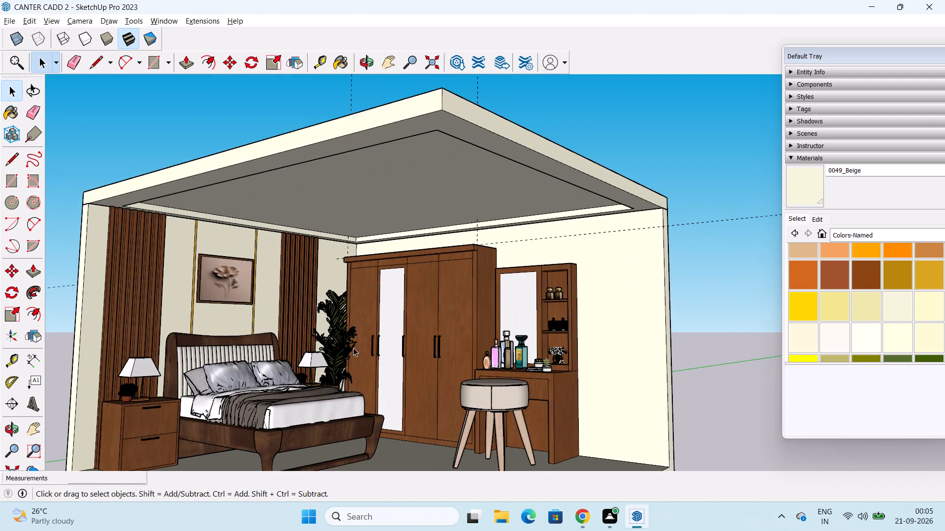
middle_click_drag(353, 346, 354, 324)
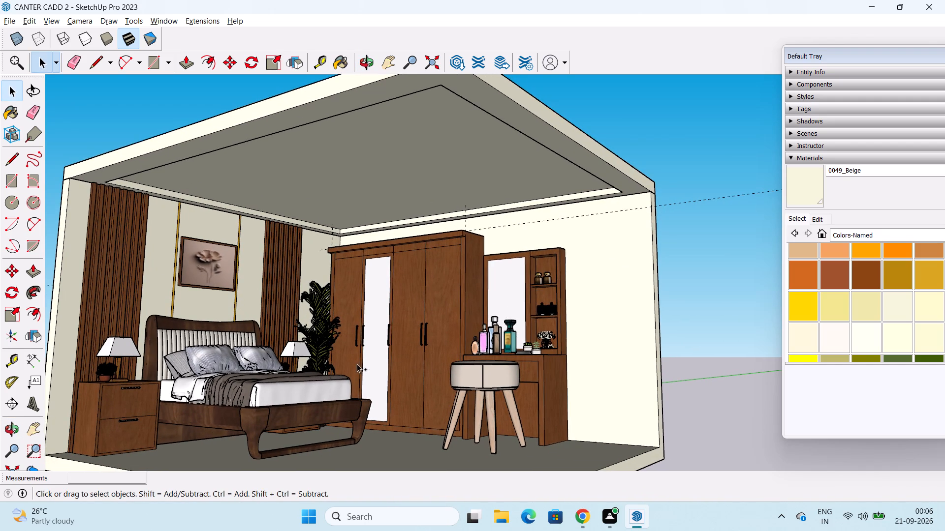
Save the finished bedroom model under its existing file name.
key("ctrl+s")
key("ctrl+s")
Switch from the saved bedroom model to another open window.
key("alt+Tab")
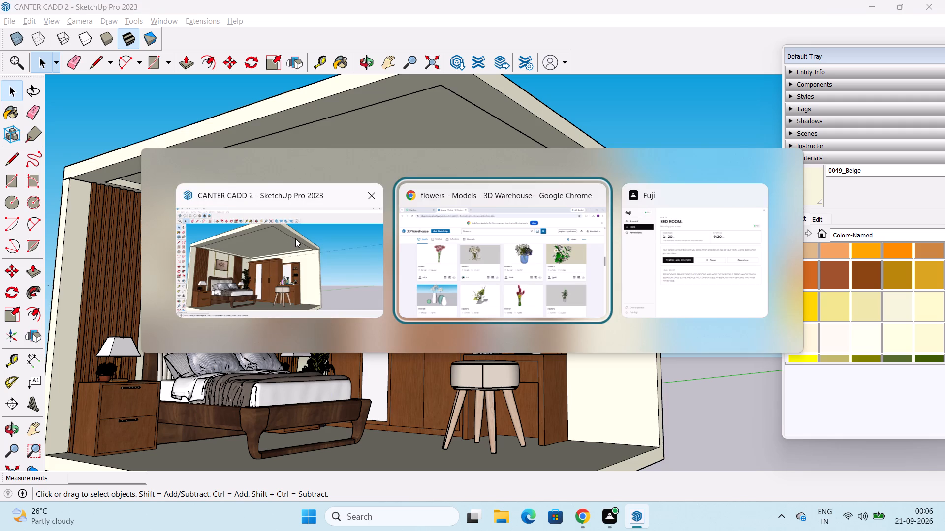